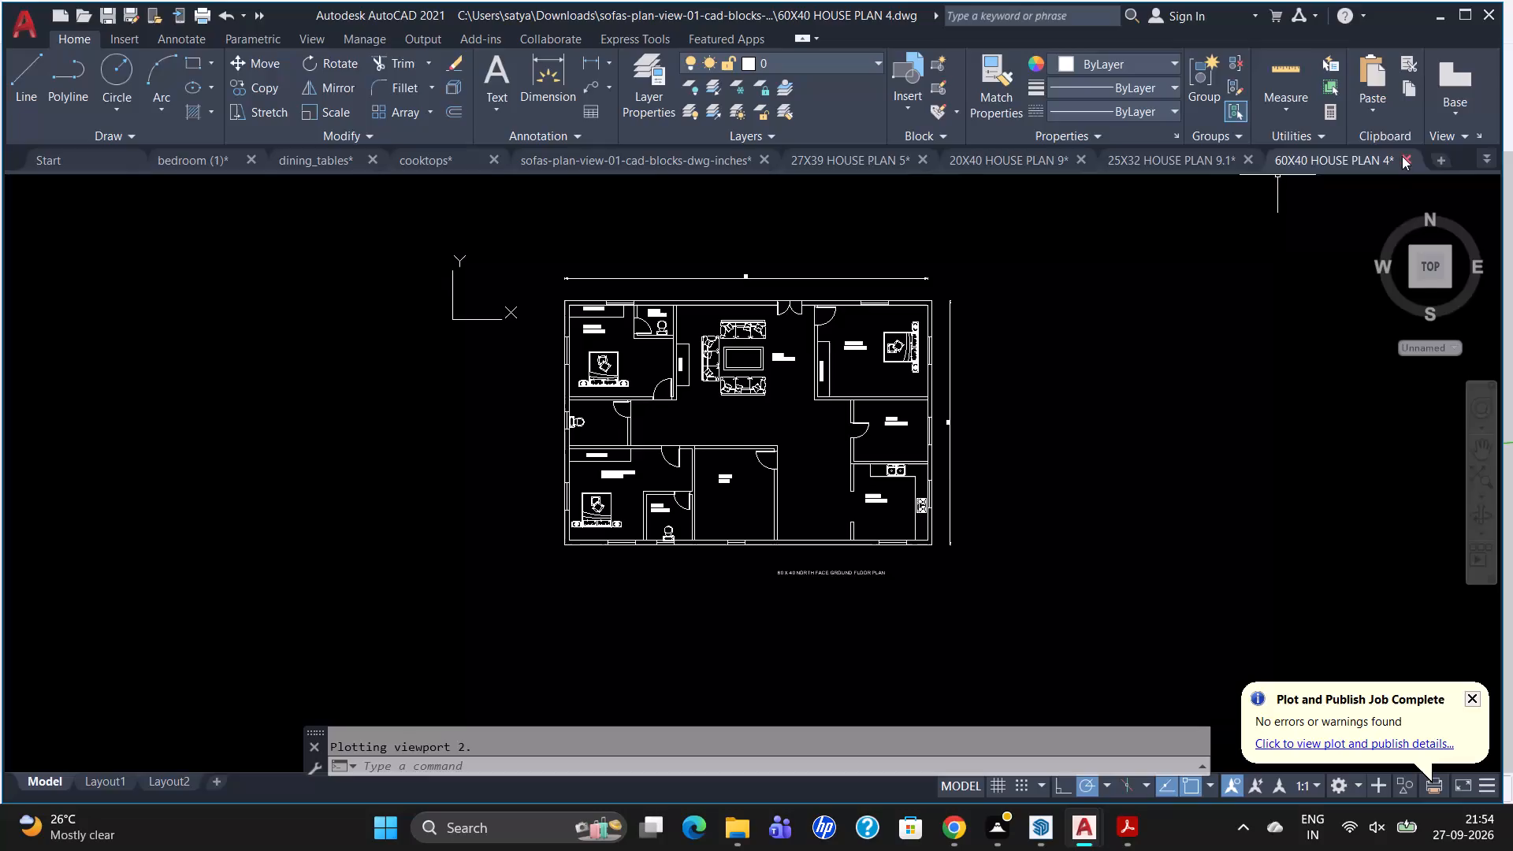
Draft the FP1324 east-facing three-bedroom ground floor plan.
Close the 60X40 HOUSE PLAN 4 drawing.
{"action": "left_click", "coordinate": [1402, 156]}
{"action": "left_click", "coordinate": [816, 463]}
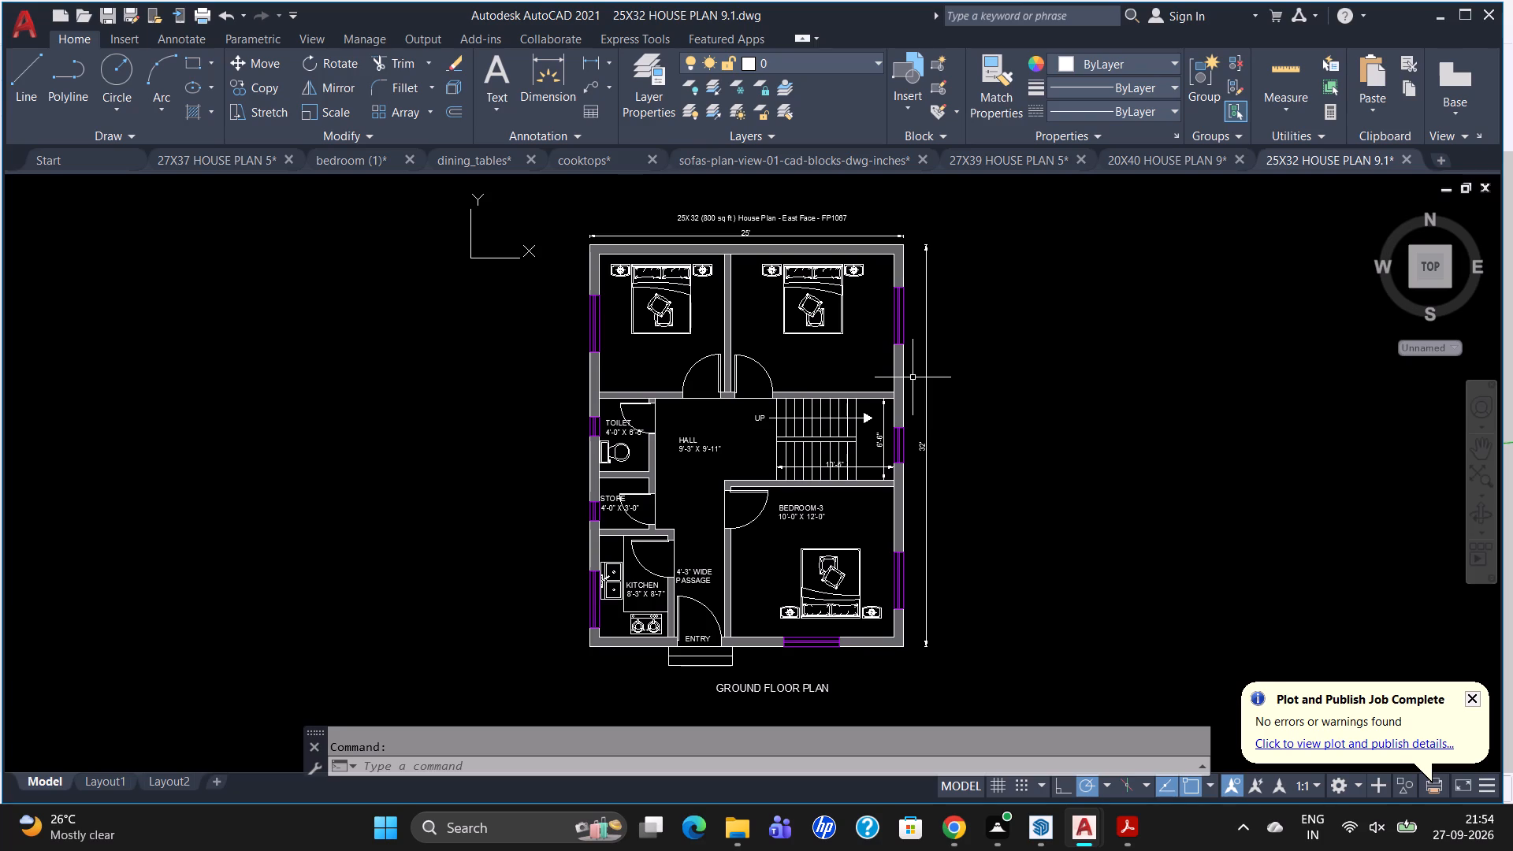
Create a new blank drawing and turn off its grid display.
{"action": "left_click", "coordinate": [1285, 158]}
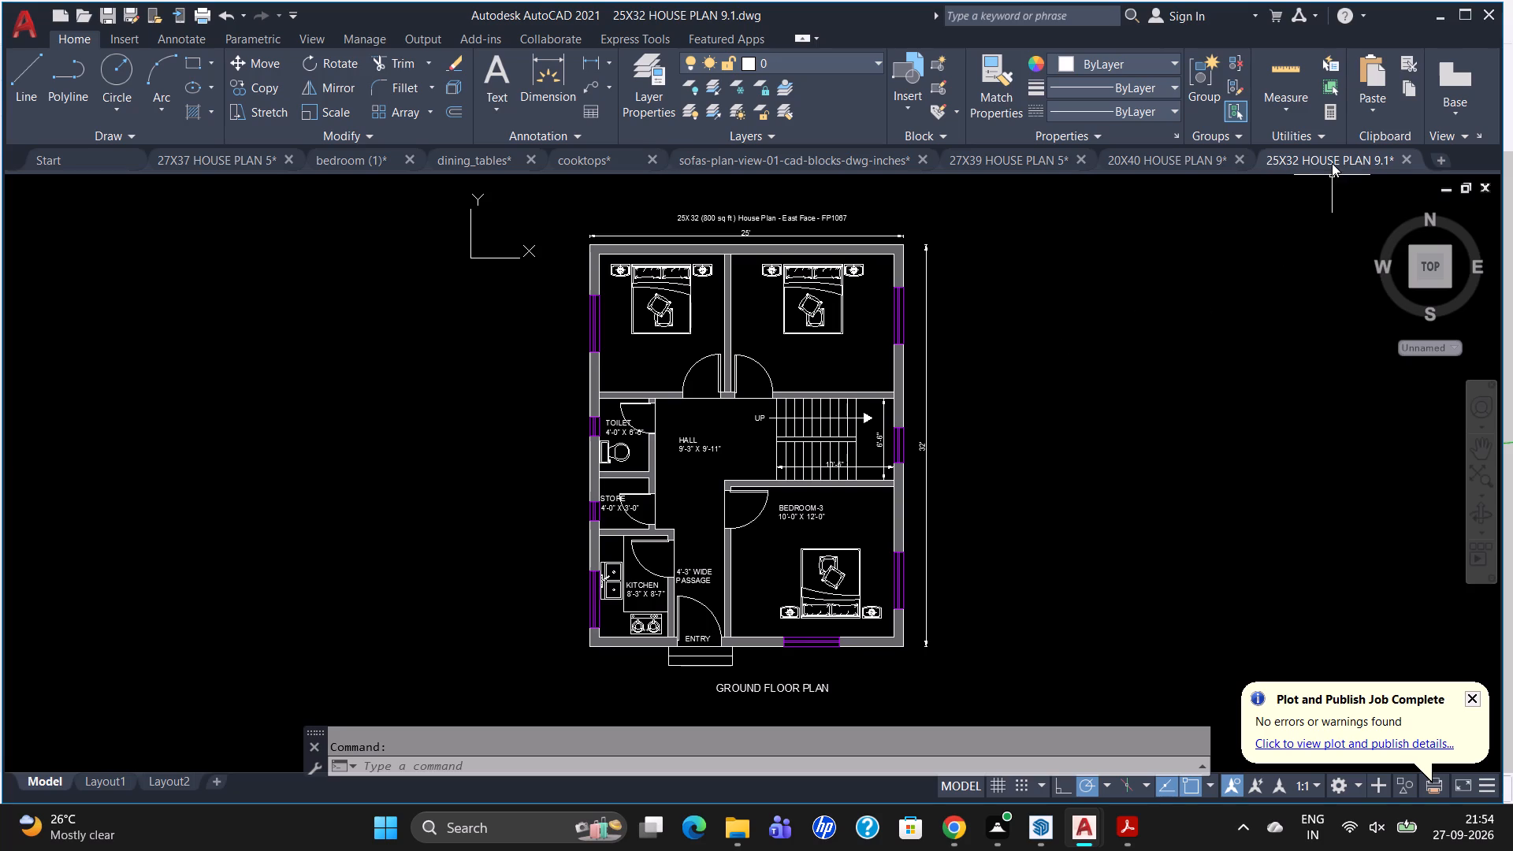
{"action": "left_click", "coordinate": [1330, 162]}
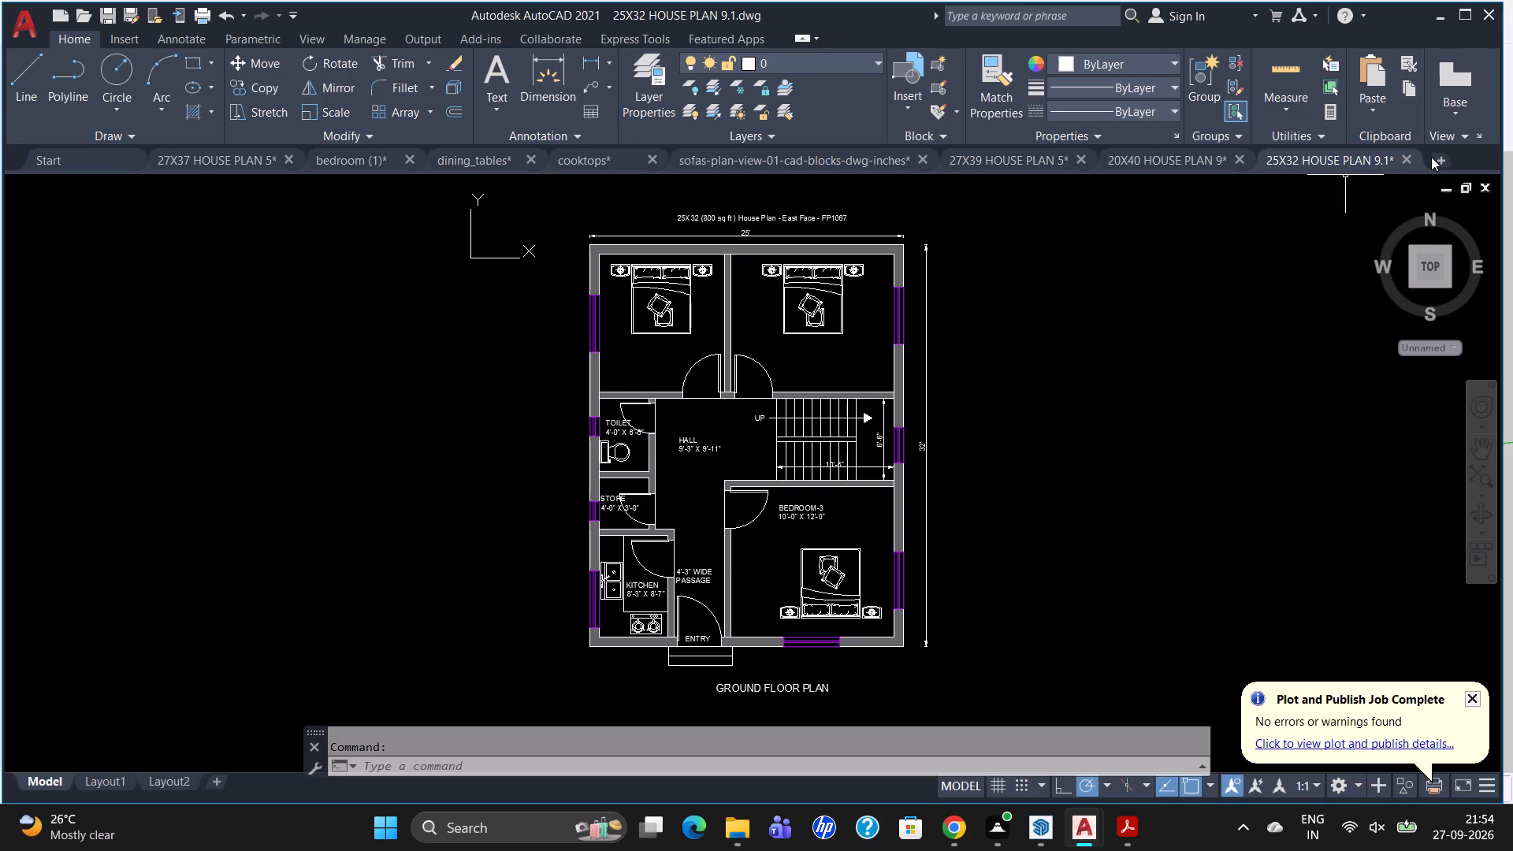
{"action": "left_click", "coordinate": [1433, 156]}
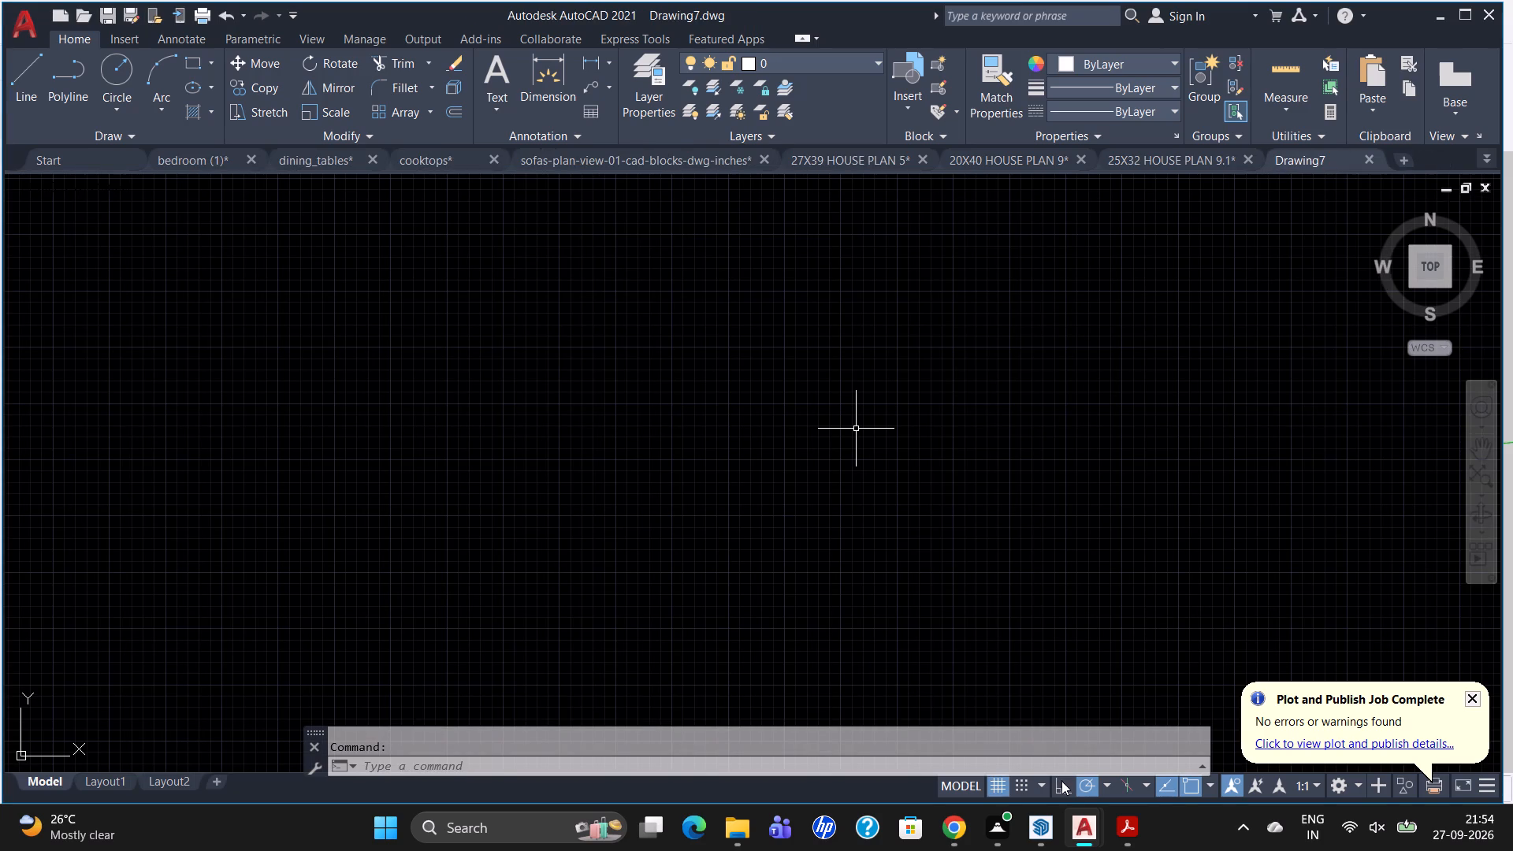
{"action": "left_click", "coordinate": [1005, 782]}
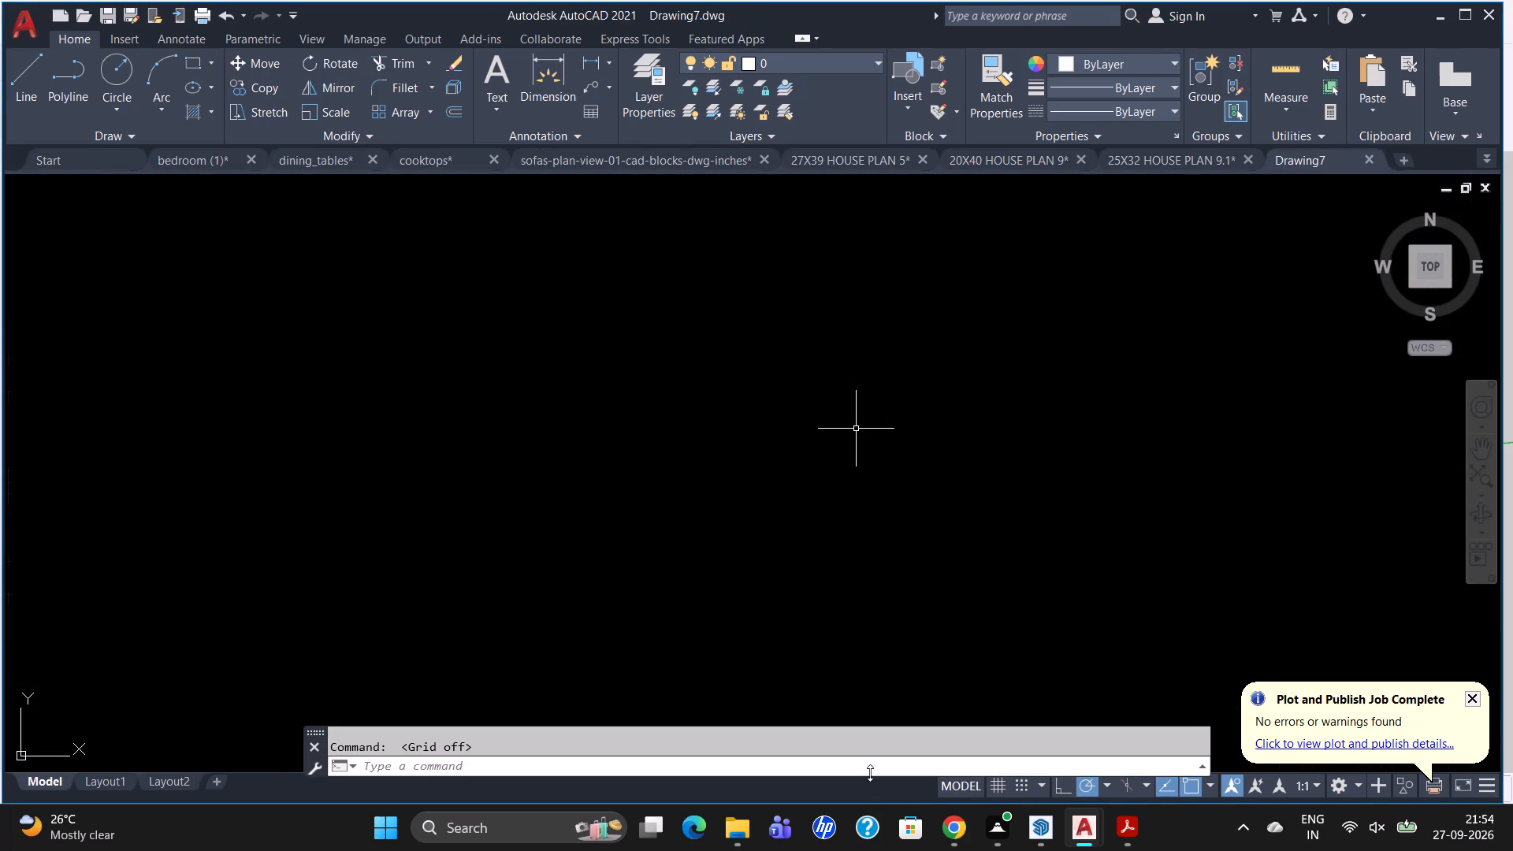
Open the program options to check the file open and save settings, leaving them as they are.
{"action": "left_click", "coordinate": [872, 766]}
{"action": "type", "text": "OPTIONS"}
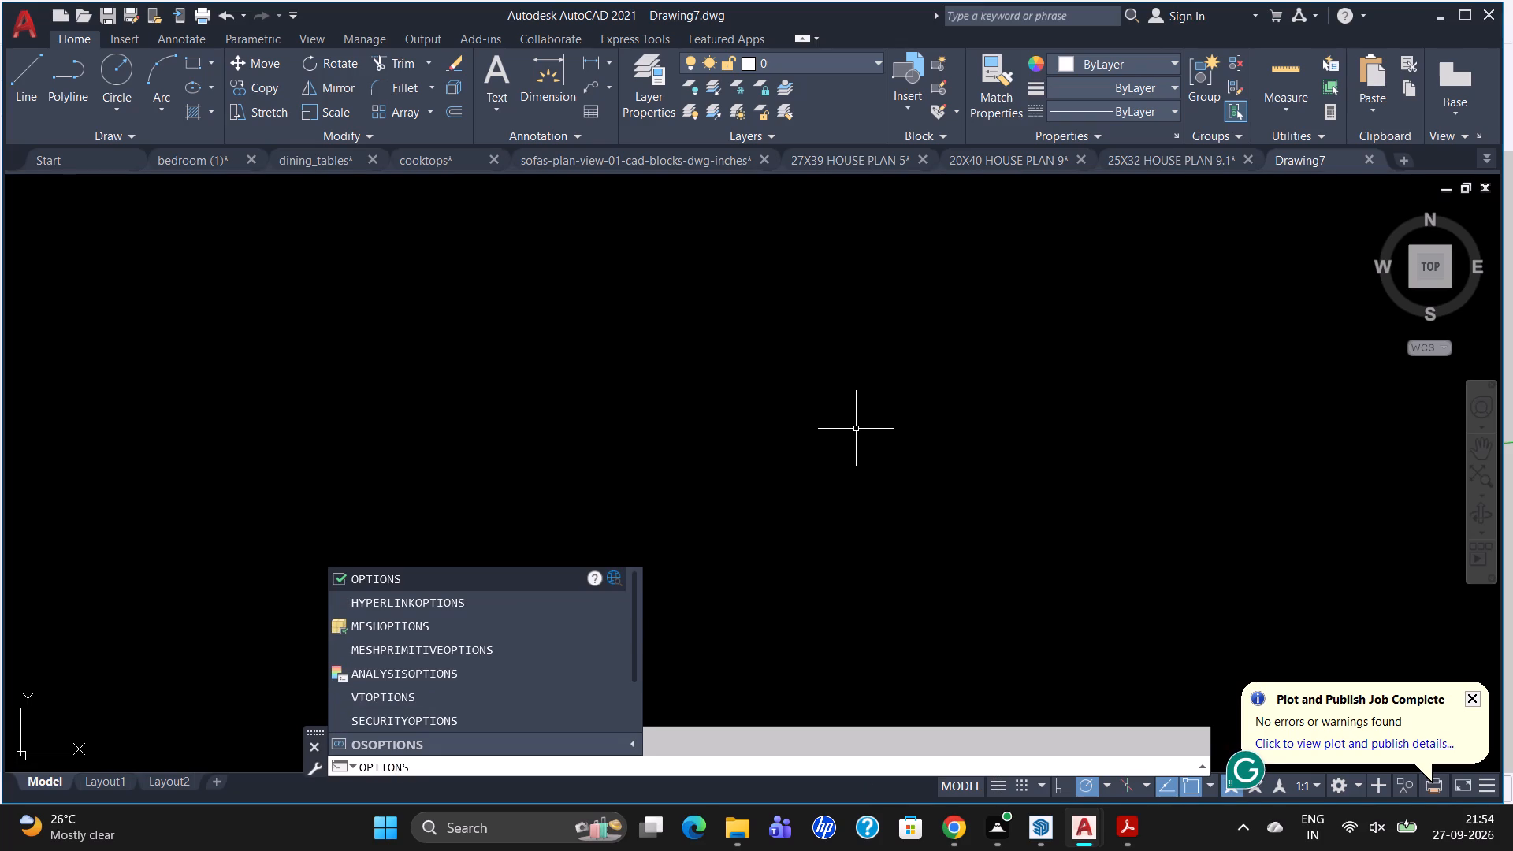
{"action": "key", "text": "Return"}
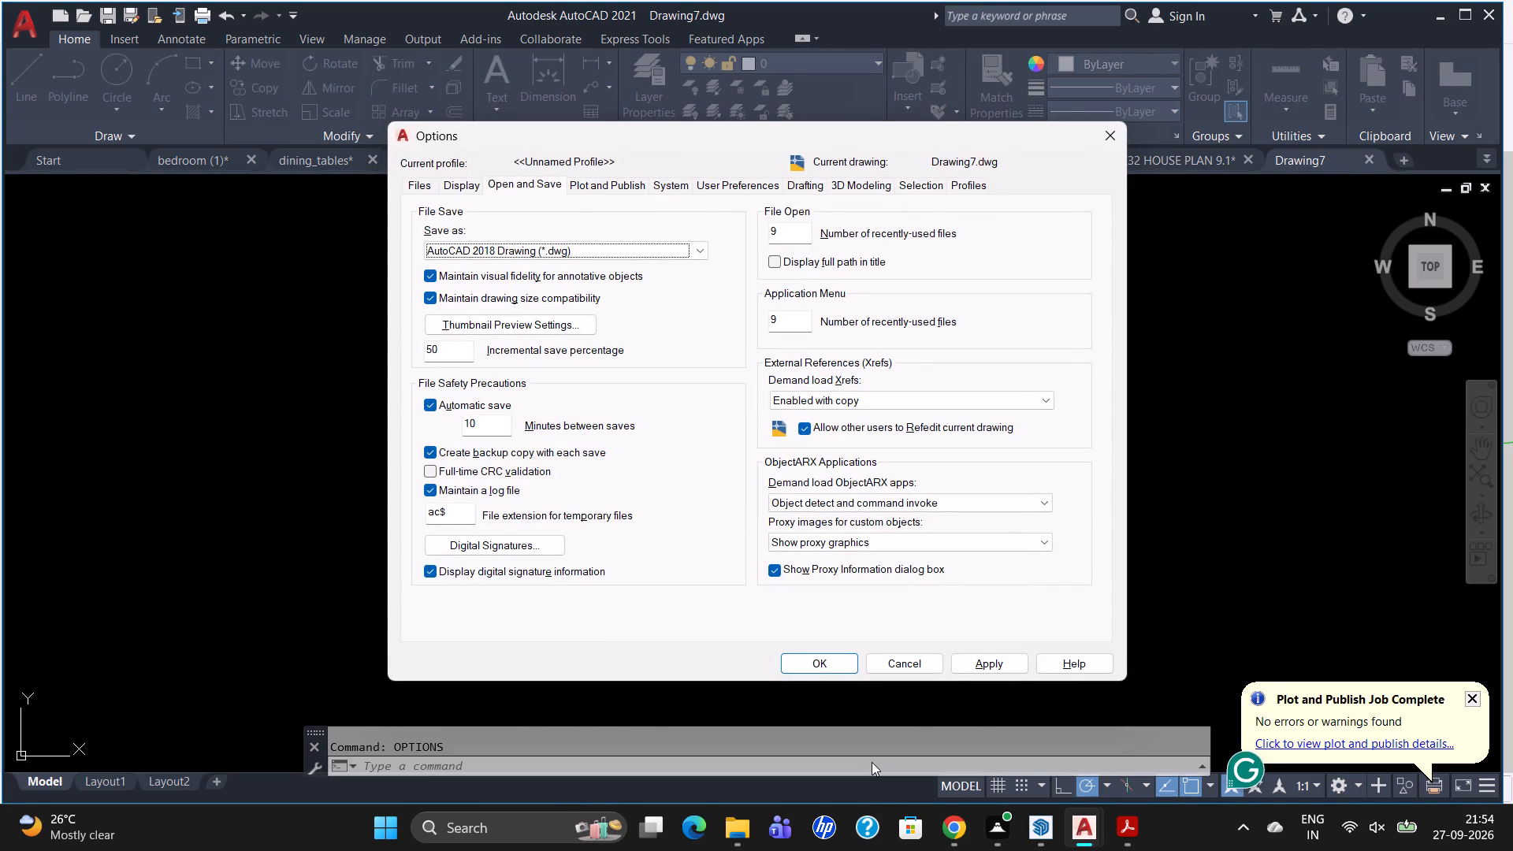
{"action": "left_click", "coordinate": [797, 667]}
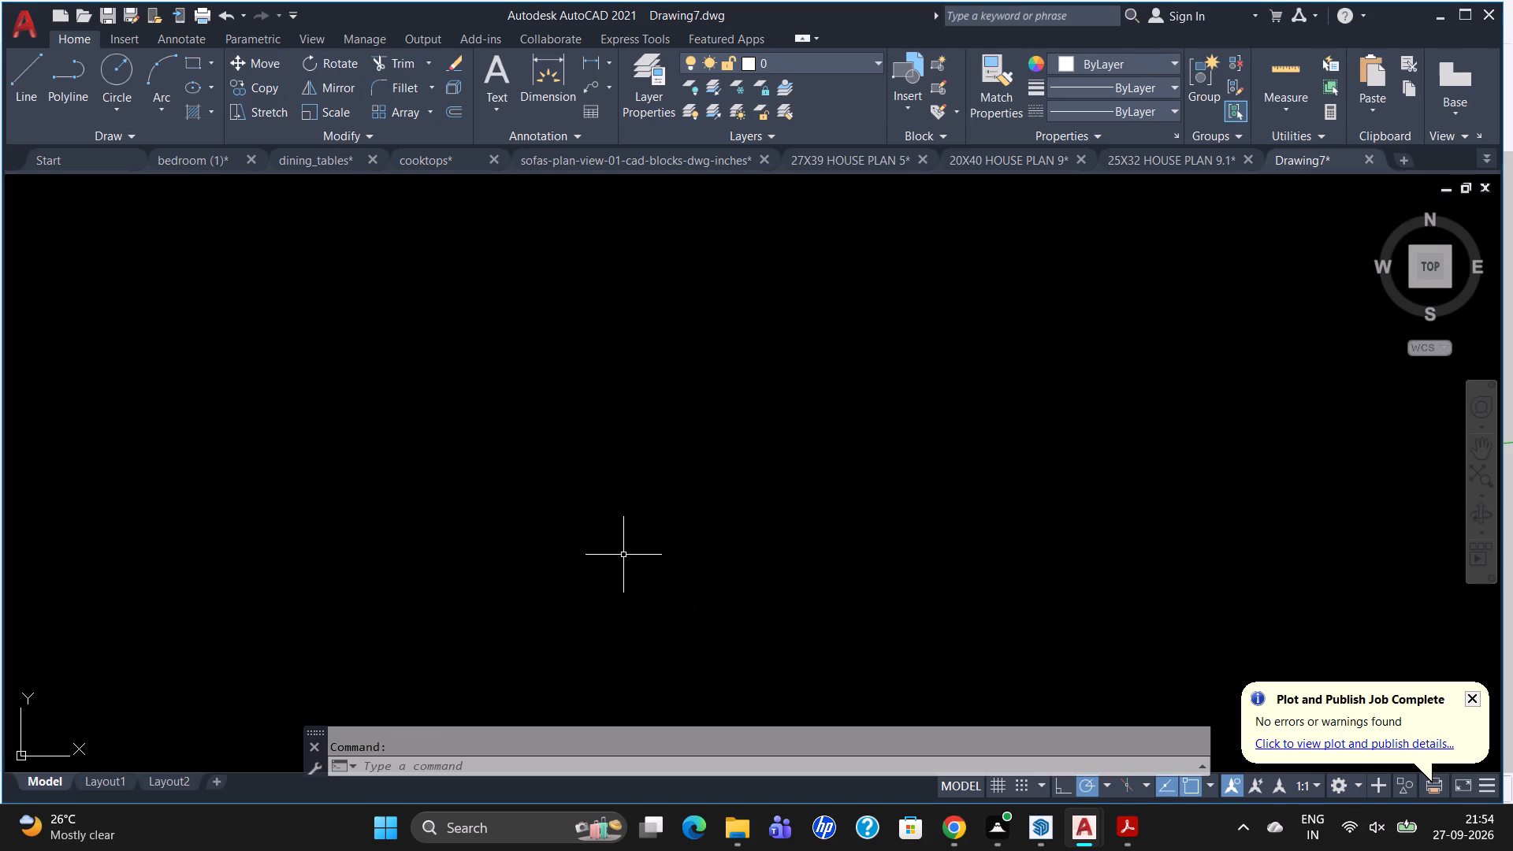
Configure the drawing units to Engineering length with 0'-0.00" precision and an insertion scale in Inches.
{"action": "type", "text": "UN"}
{"action": "key", "text": "Return"}
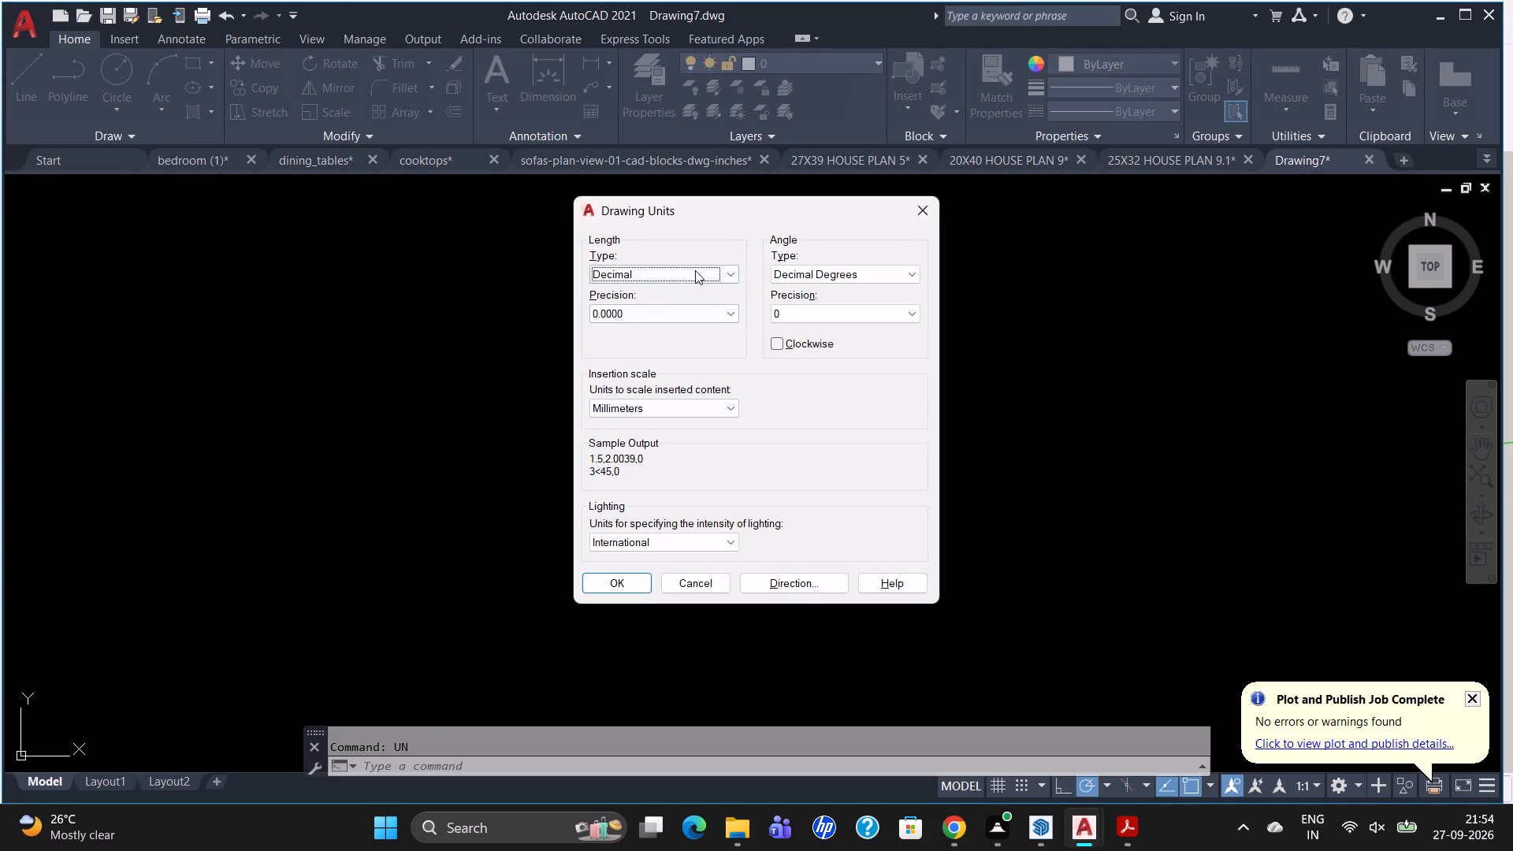
{"action": "left_click", "coordinate": [695, 270]}
{"action": "left_click", "coordinate": [677, 314]}
{"action": "left_click", "coordinate": [677, 314]}
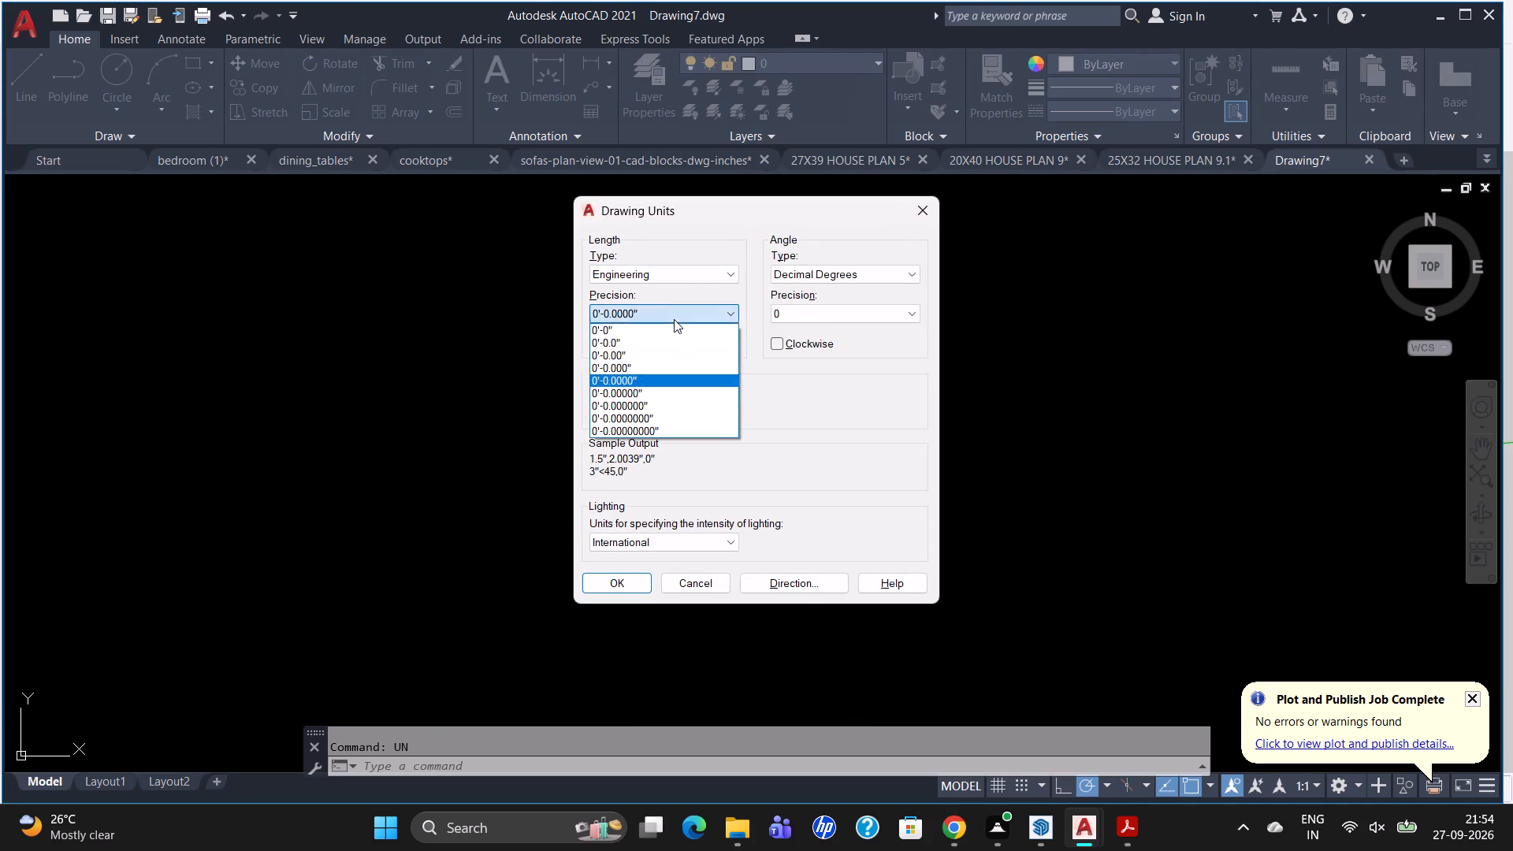
{"action": "left_click", "coordinate": [673, 352]}
{"action": "left_click", "coordinate": [652, 411]}
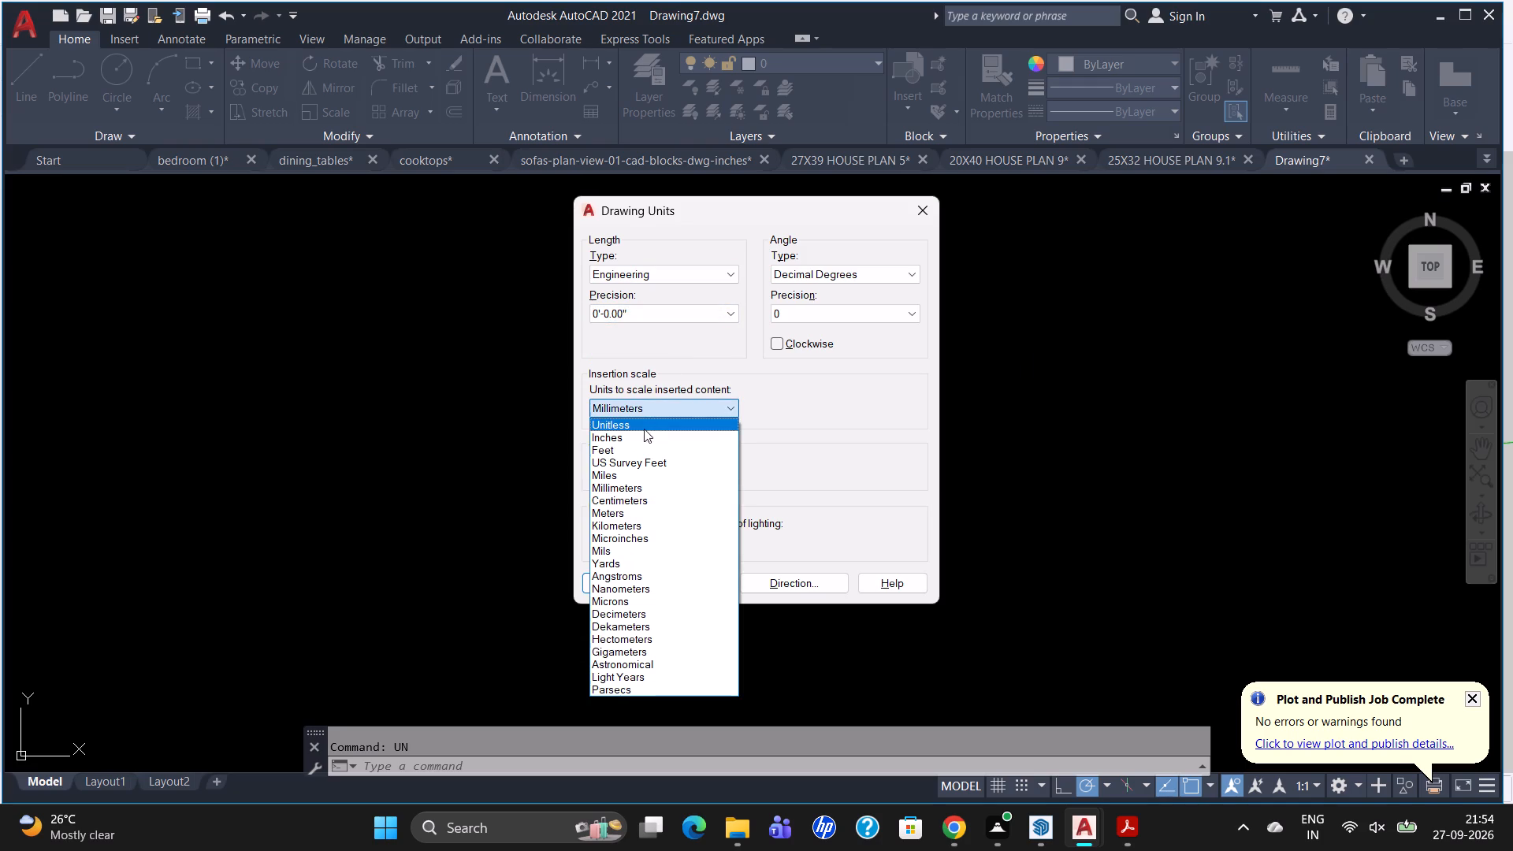
{"action": "left_click", "coordinate": [645, 434]}
{"action": "left_click", "coordinate": [609, 579]}
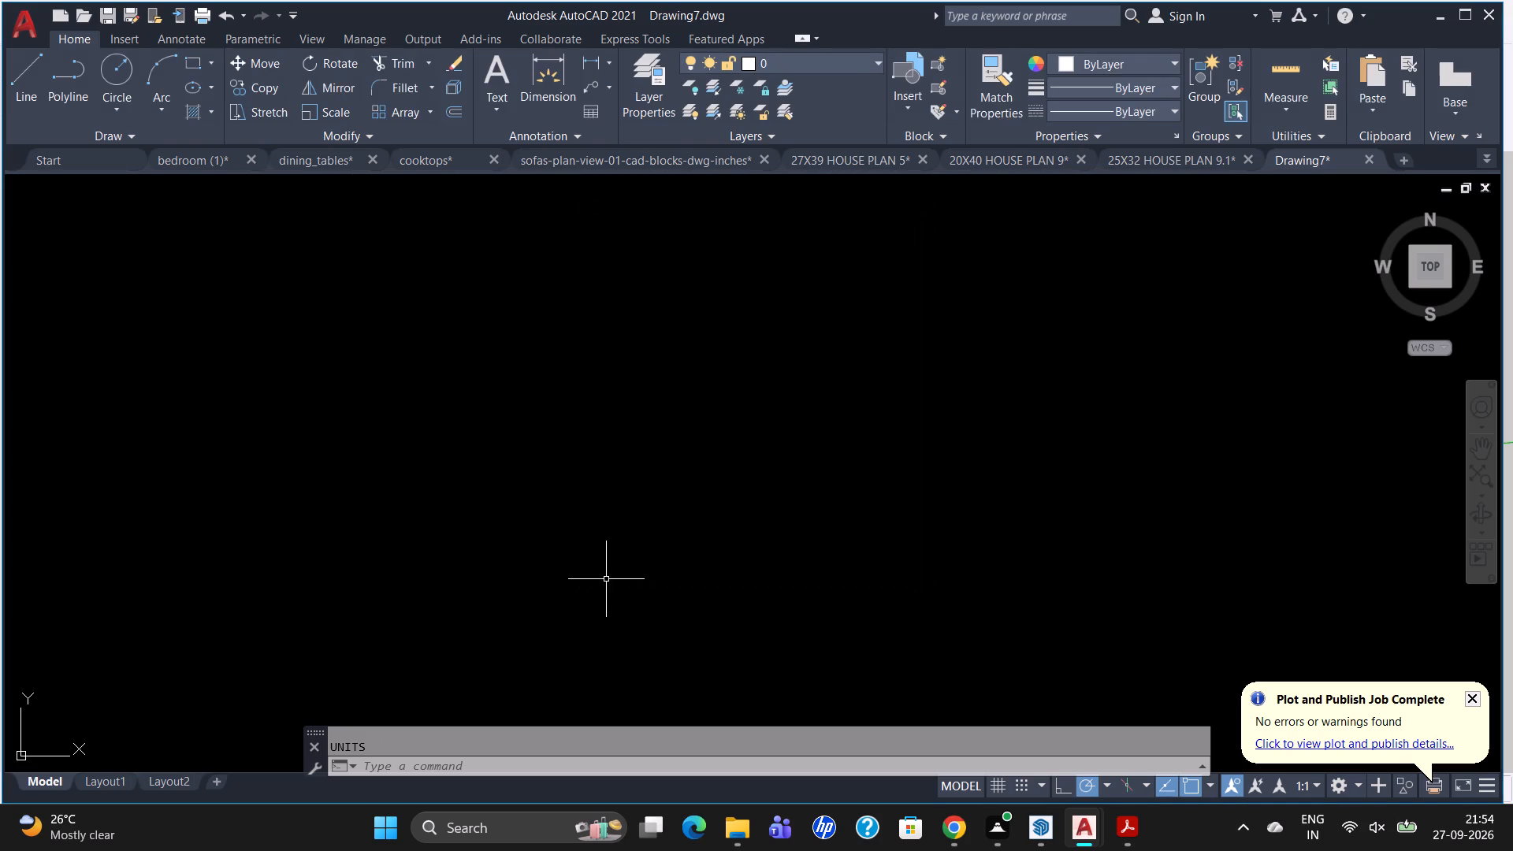
Modify the ISO-25 dimension style so its linear primary units use the Engineering format.
{"action": "key", "text": "d"}
{"action": "key", "text": "Return"}
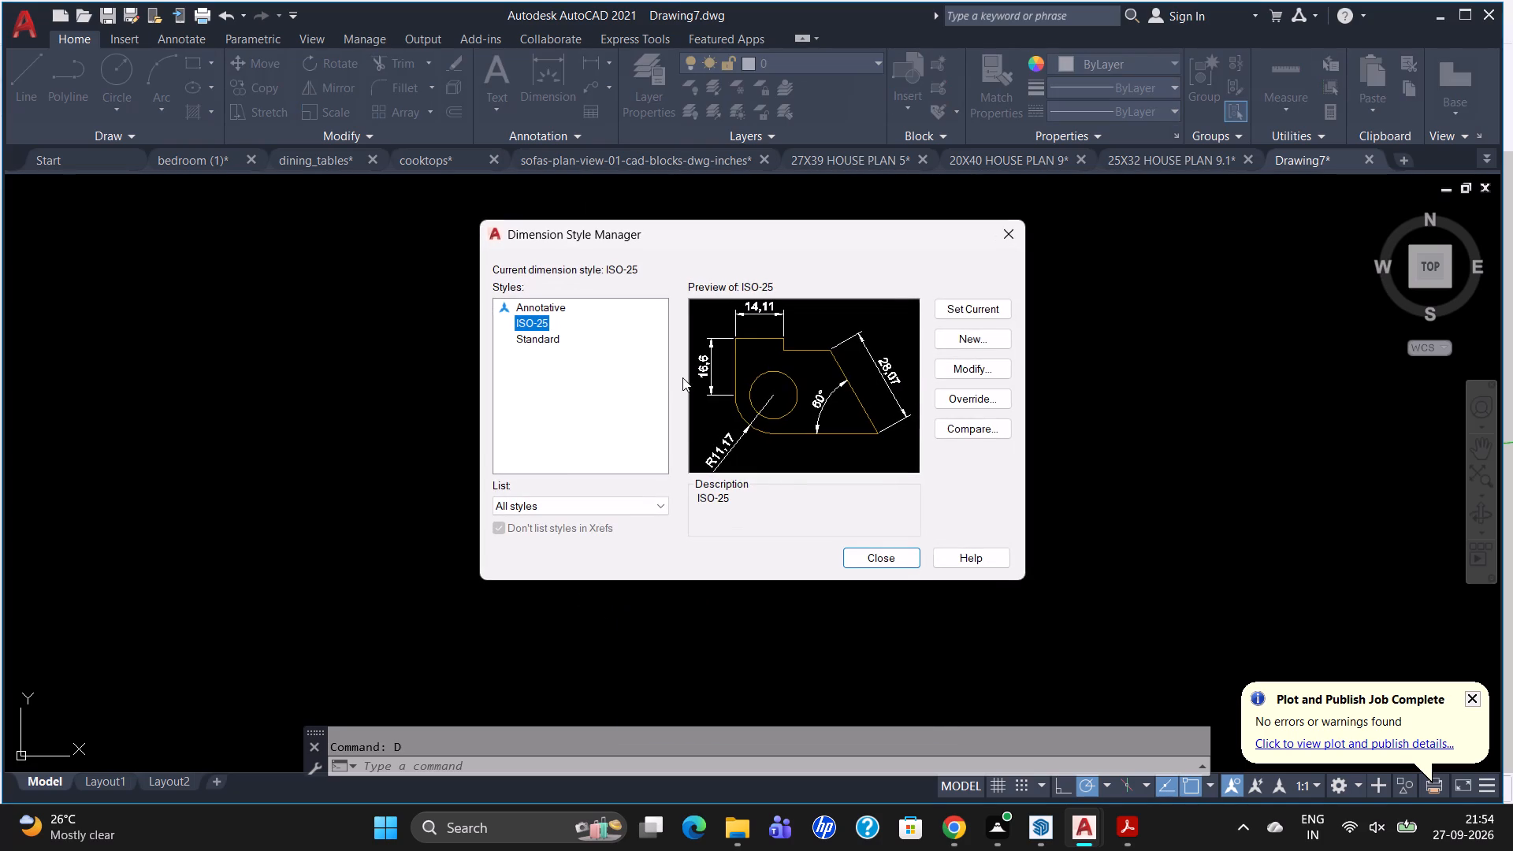
{"action": "left_click", "coordinate": [1002, 373]}
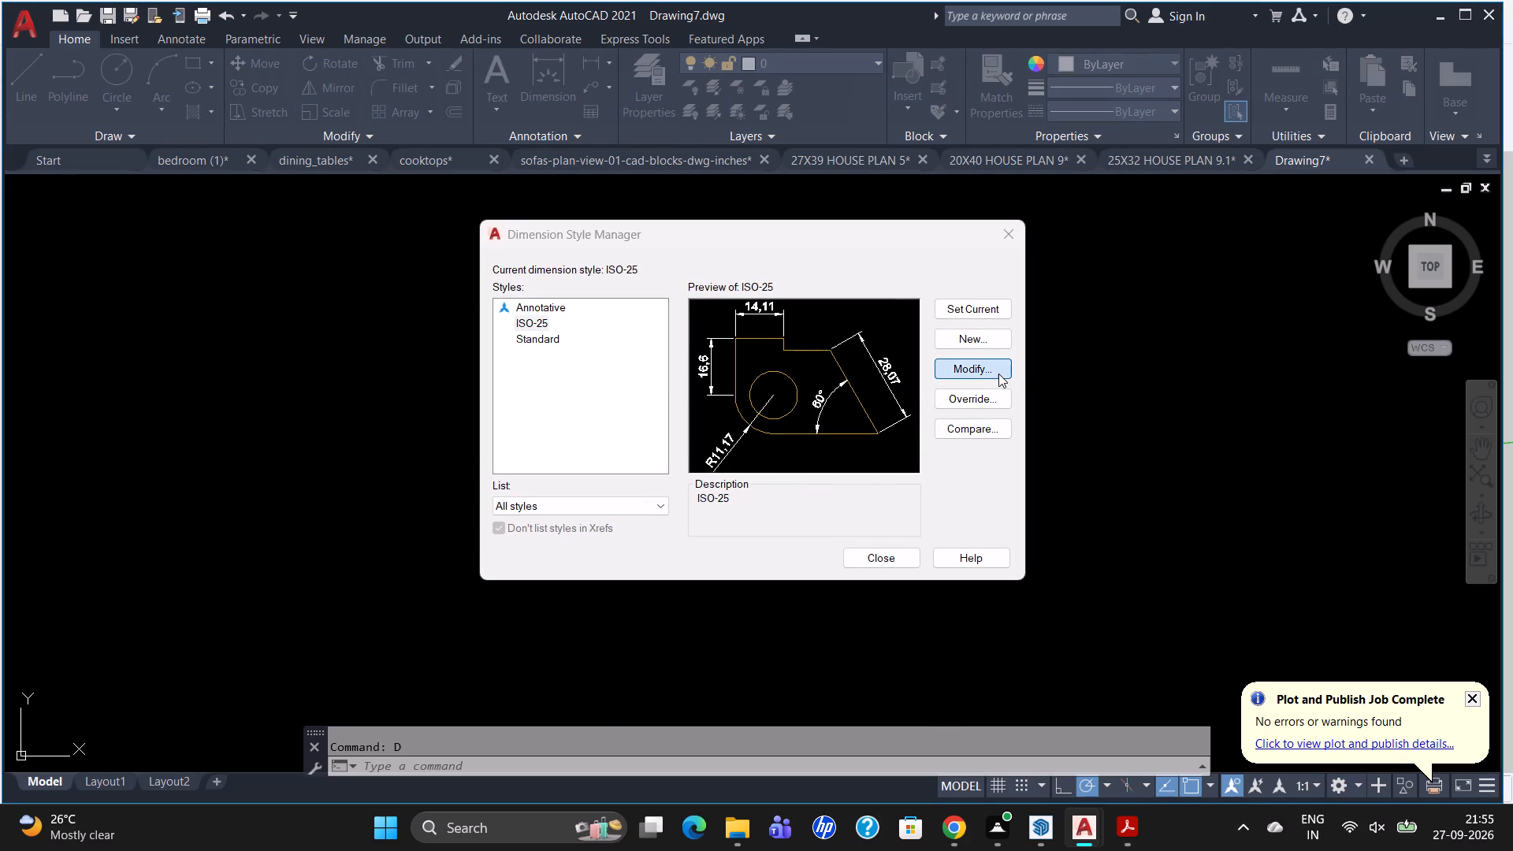
{"action": "left_click", "coordinate": [716, 195]}
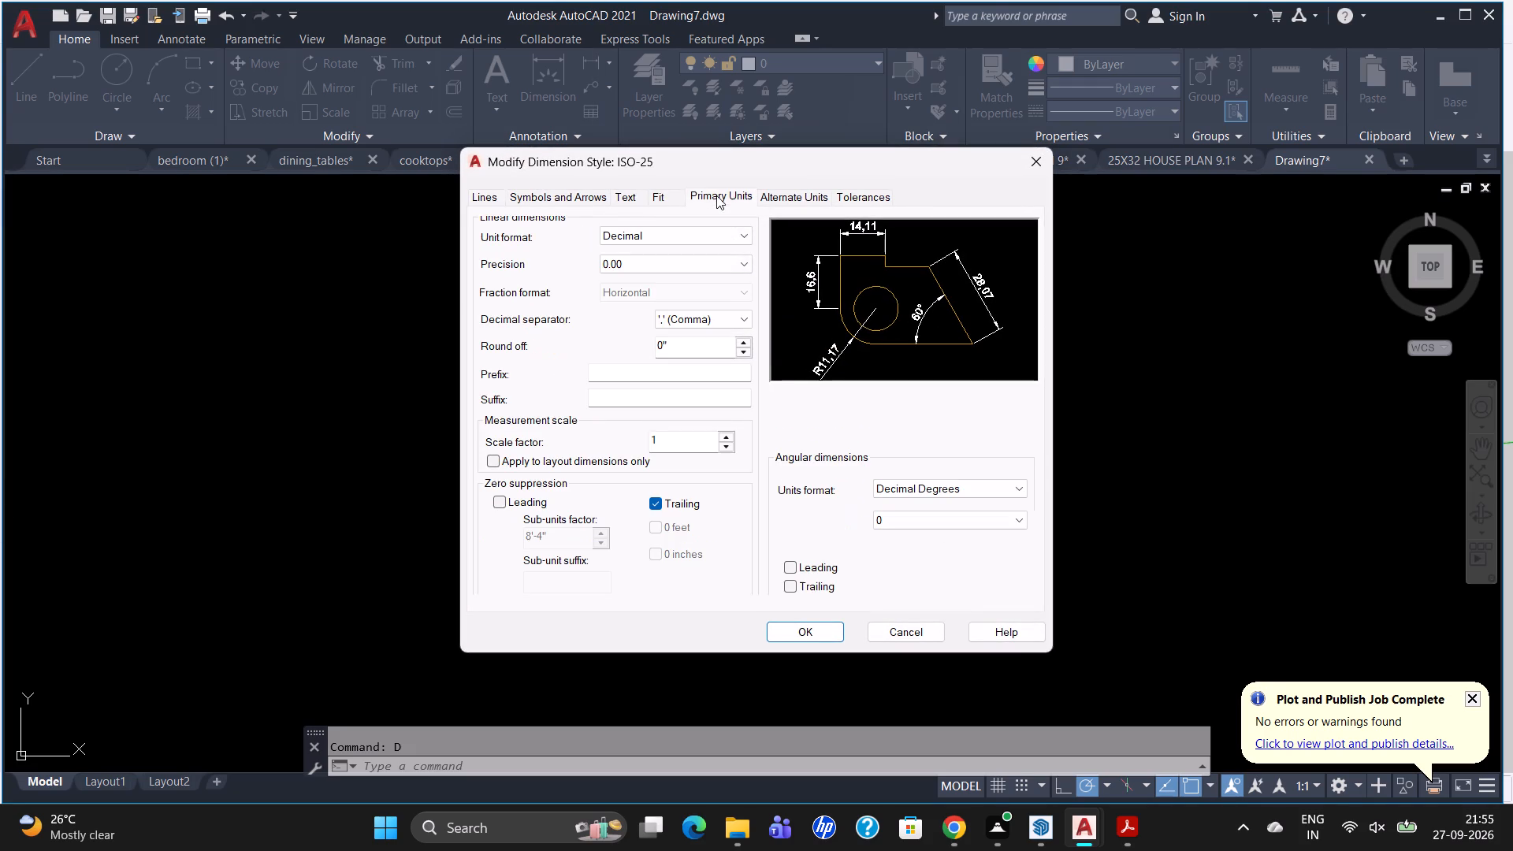
{"action": "left_click", "coordinate": [732, 239]}
{"action": "left_click", "coordinate": [734, 273]}
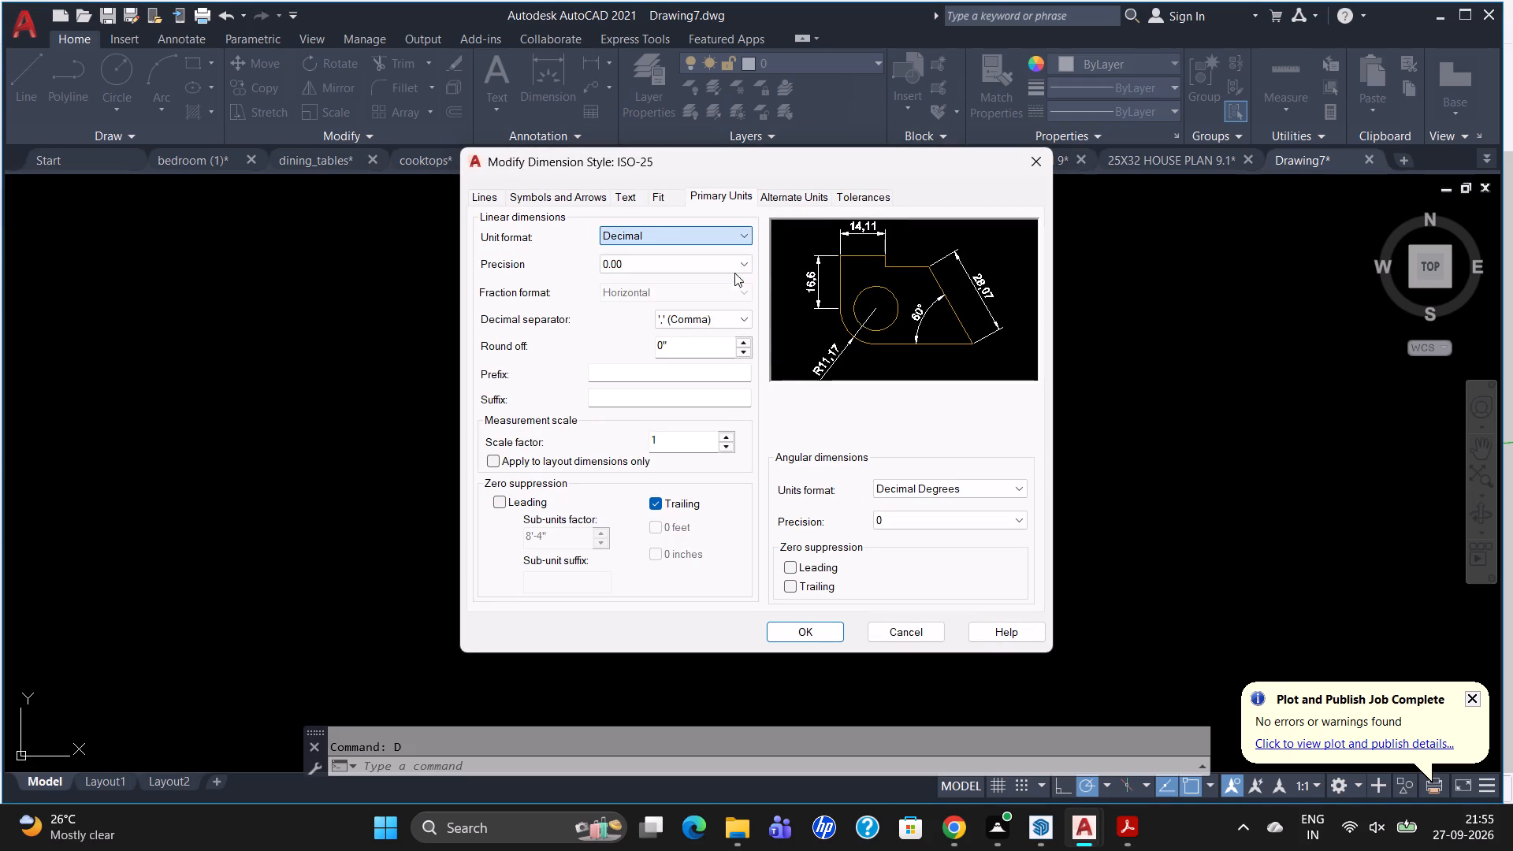
Set the ISO-25 dimension style's text height to 5 and its arrow size to 5.
{"action": "left_click", "coordinate": [613, 192]}
{"action": "left_click_drag", "start_coordinate": [713, 333], "coordinate": [694, 347]}
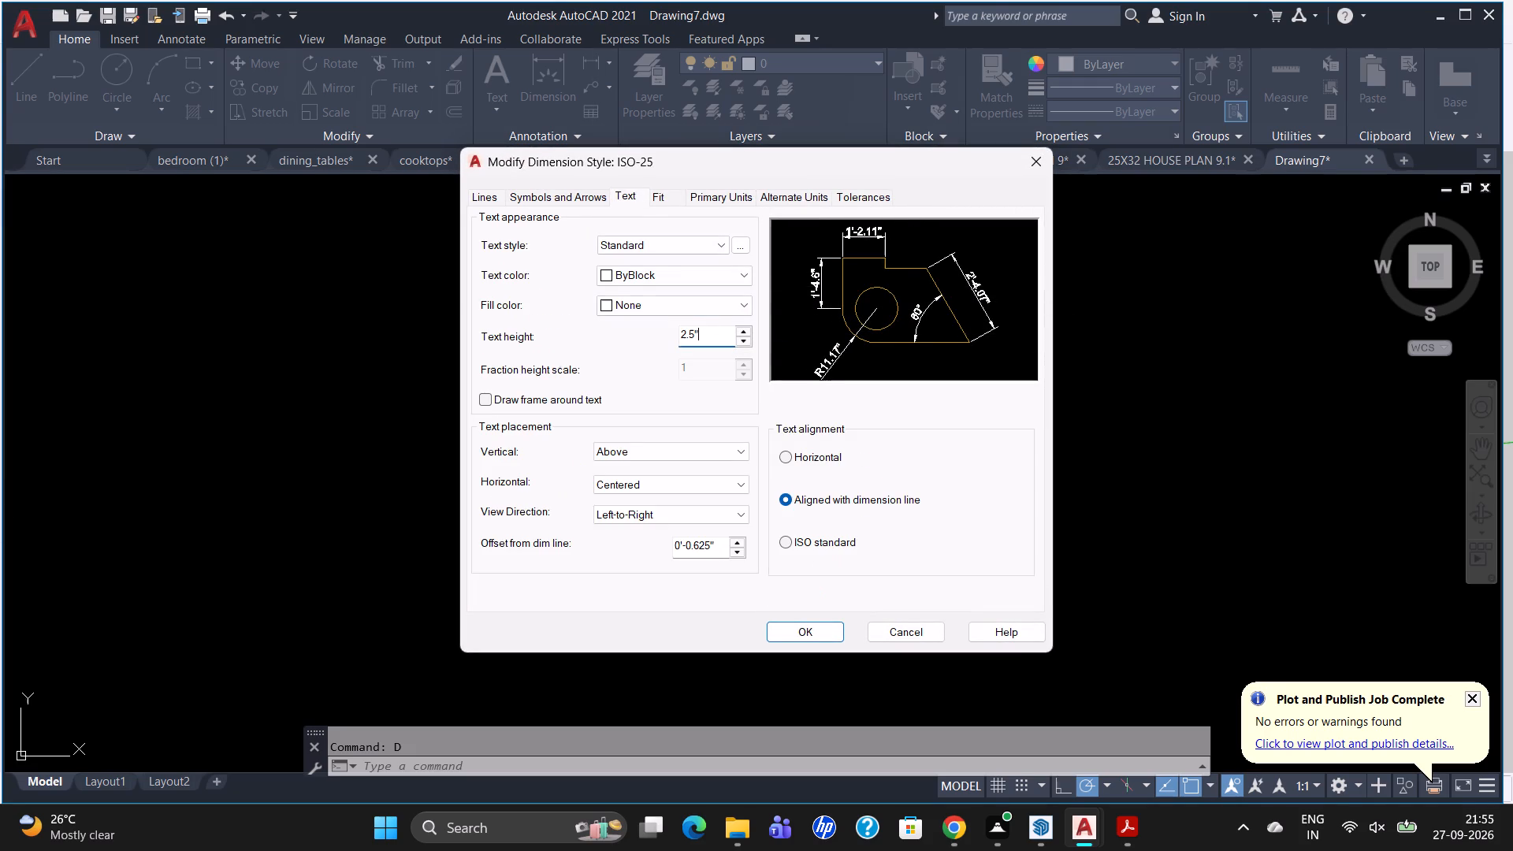
{"action": "left_click_drag", "start_coordinate": [694, 347], "coordinate": [618, 365]}
{"action": "key", "text": "BackSpace"}
{"action": "key", "text": "5"}
{"action": "left_click", "coordinate": [563, 193]}
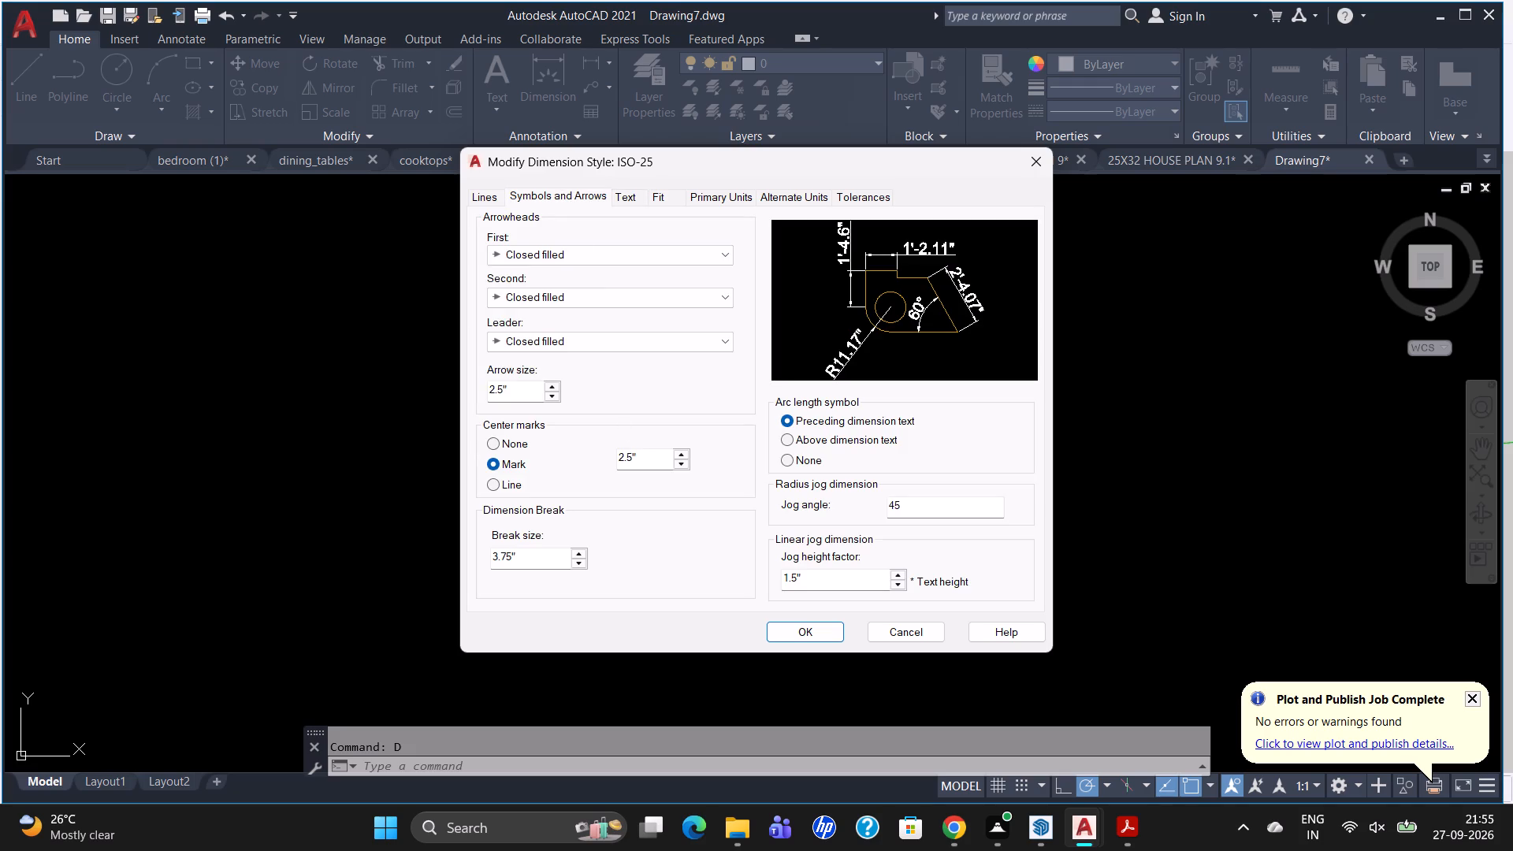
{"action": "left_click_drag", "start_coordinate": [522, 396], "coordinate": [472, 403]}
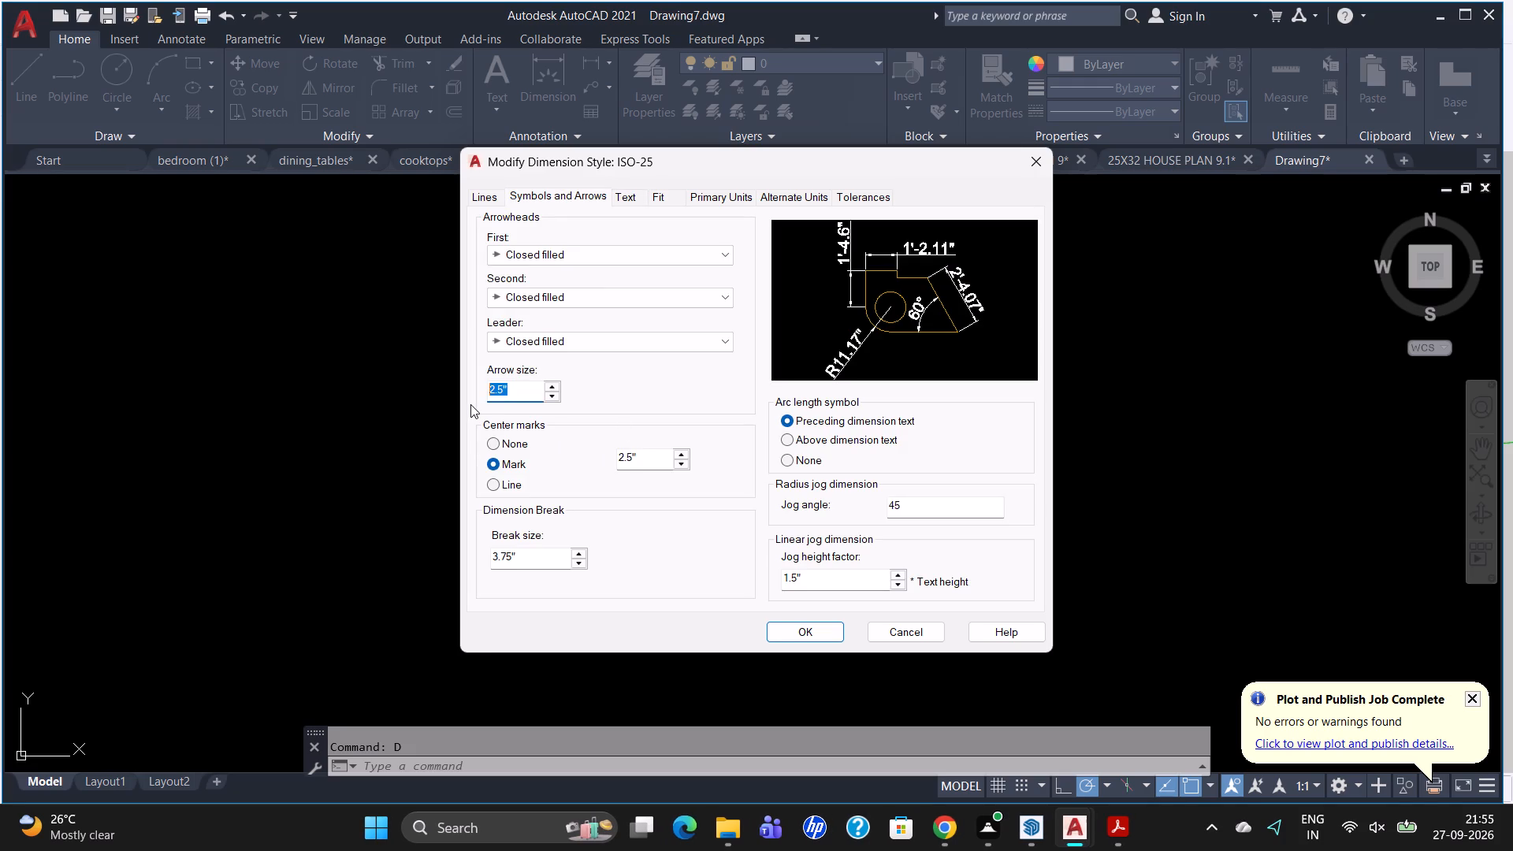
{"action": "key", "text": "BackSpace"}
{"action": "key", "text": "5"}
Enable fixed length extension lines for the ISO-25 dimension style, save the changes and make the style current.
{"action": "left_click", "coordinate": [472, 195]}
{"action": "left_click", "coordinate": [780, 505]}
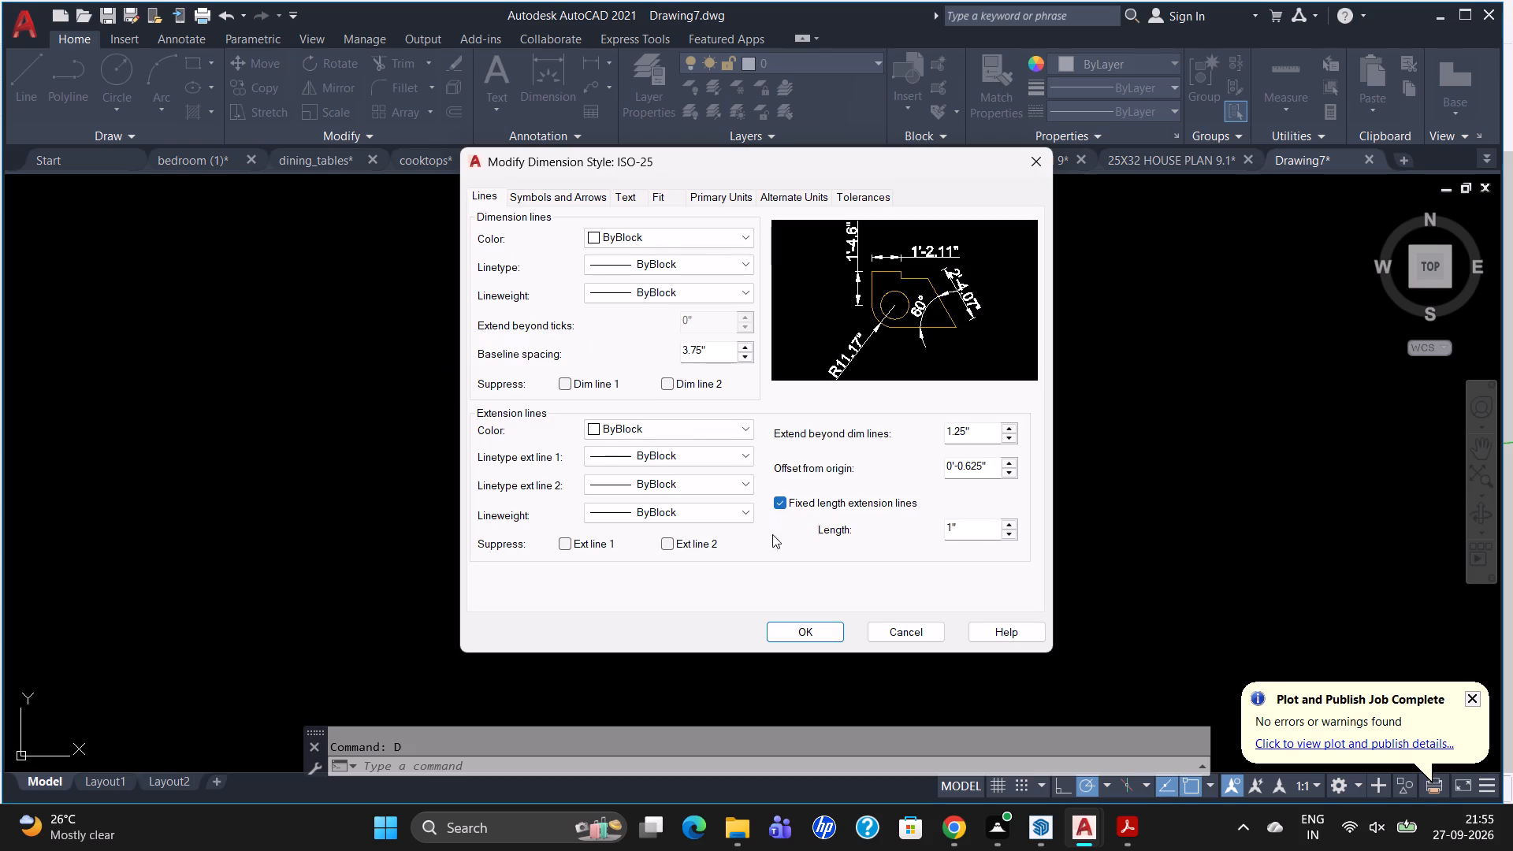
{"action": "left_click", "coordinate": [800, 630]}
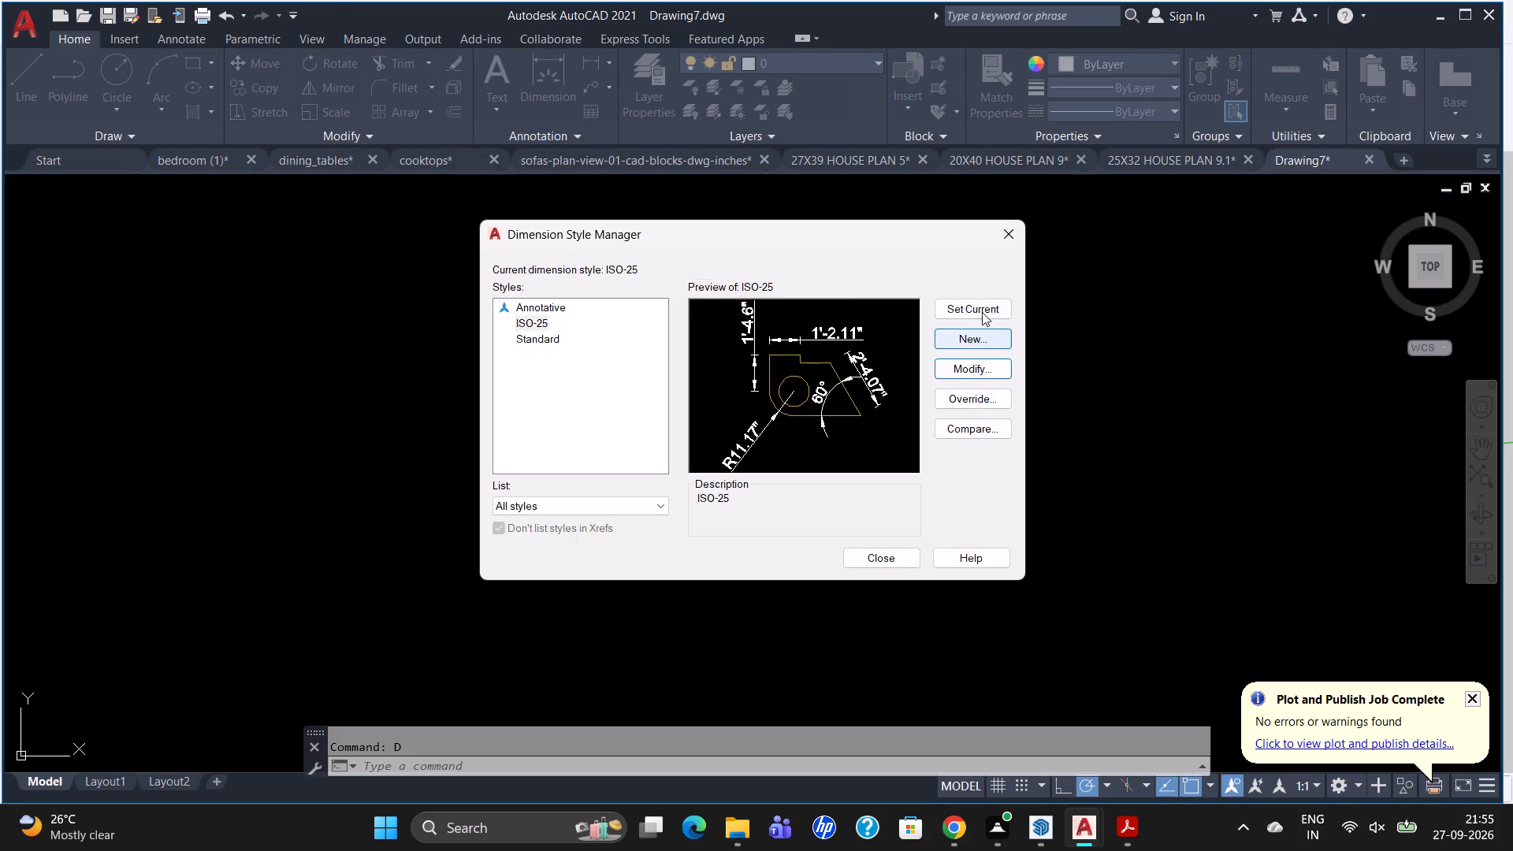
{"action": "left_click", "coordinate": [983, 310]}
{"action": "left_click", "coordinate": [902, 568]}
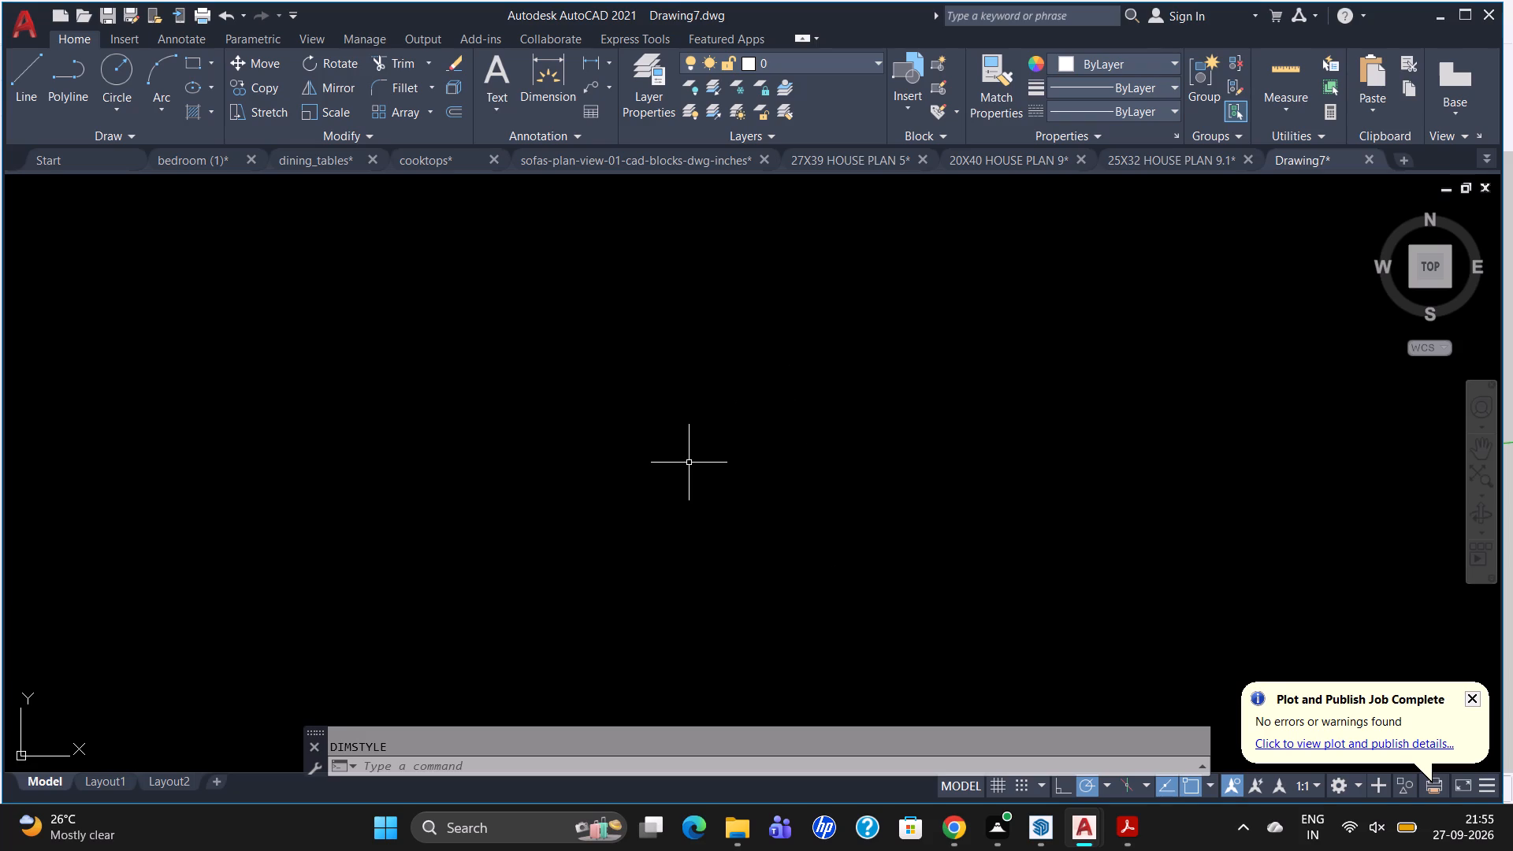
Set the drawing limits from lower-left corner 0,0 to upper-right corner 11.7,16.5.
{"action": "type", "text": "LIMITS"}
{"action": "key", "text": "Return"}
{"action": "type", "text": "0,0"}
{"action": "key", "text": "Return"}
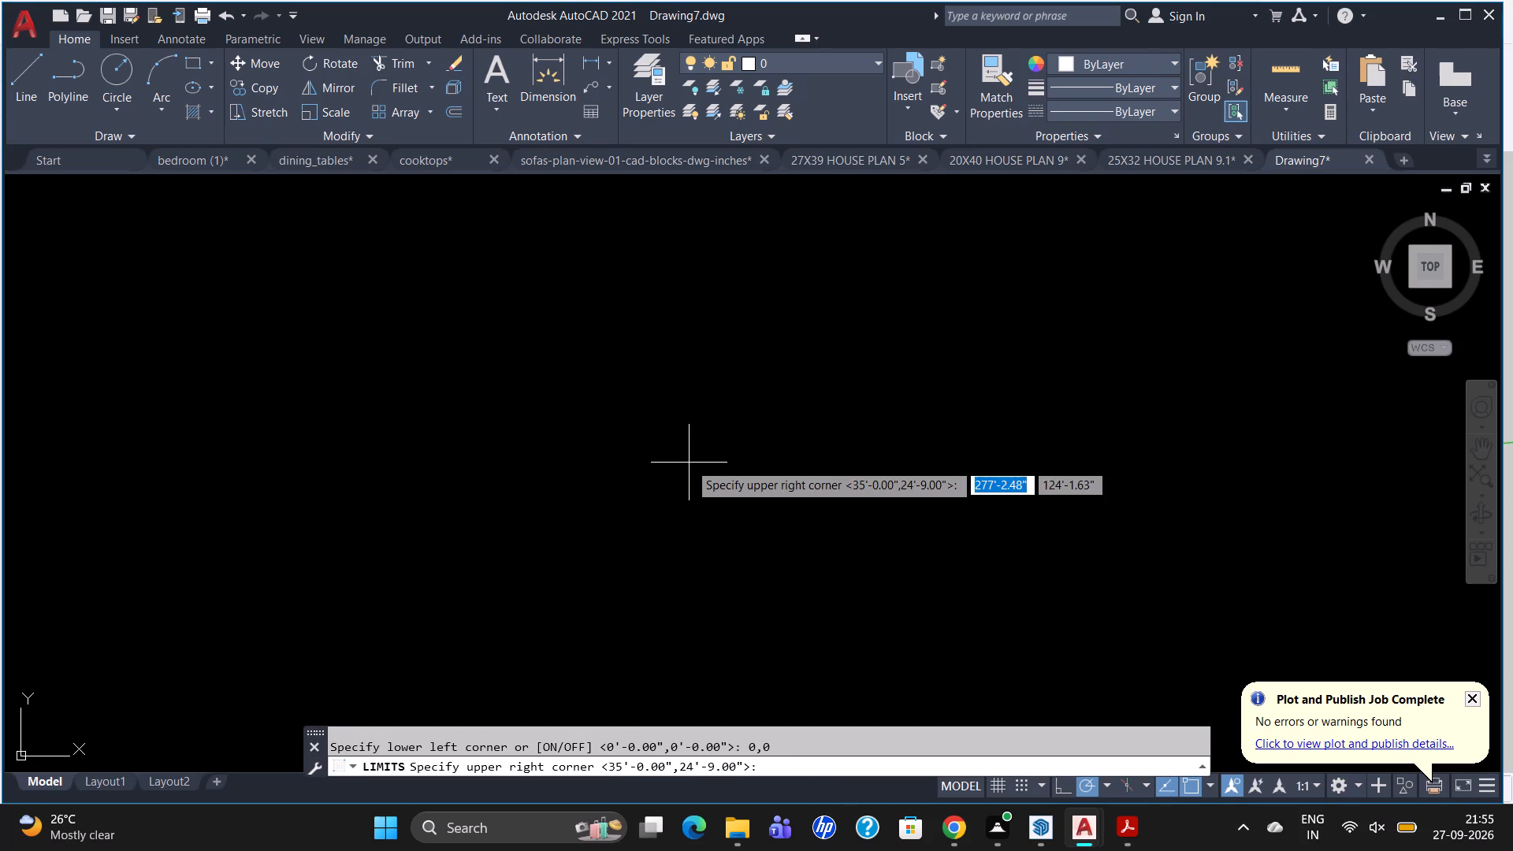
{"action": "type", "text": "11.7,16.6"}
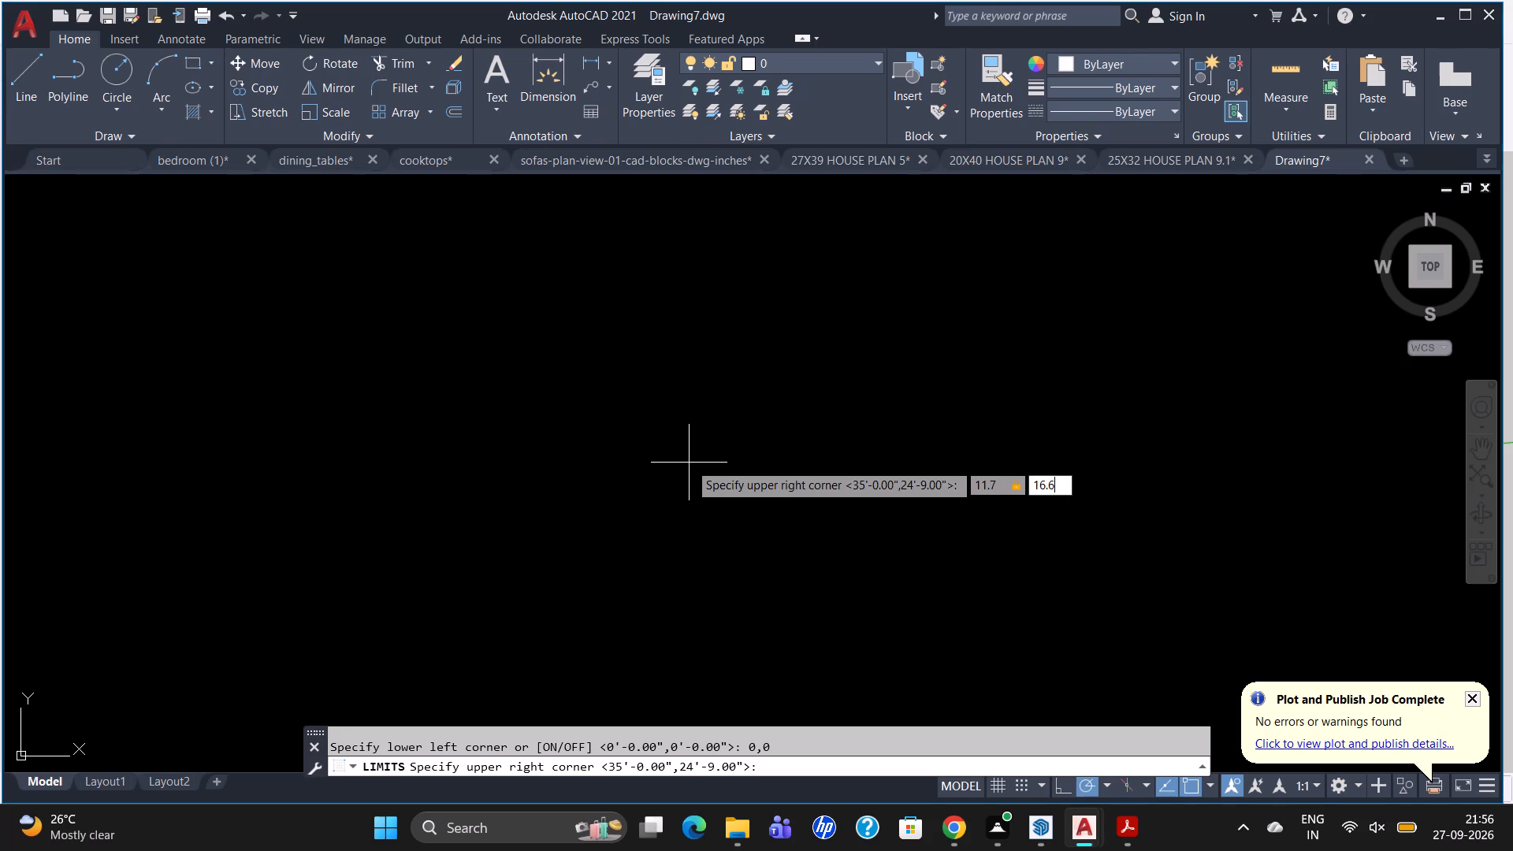
{"action": "key", "text": "BackSpace"}
{"action": "key", "text": "5"}
{"action": "key", "text": "Return"}
Draw a 22' wide by 40' high rectangle as the outline in the empty drawing.
{"action": "key", "text": "z"}
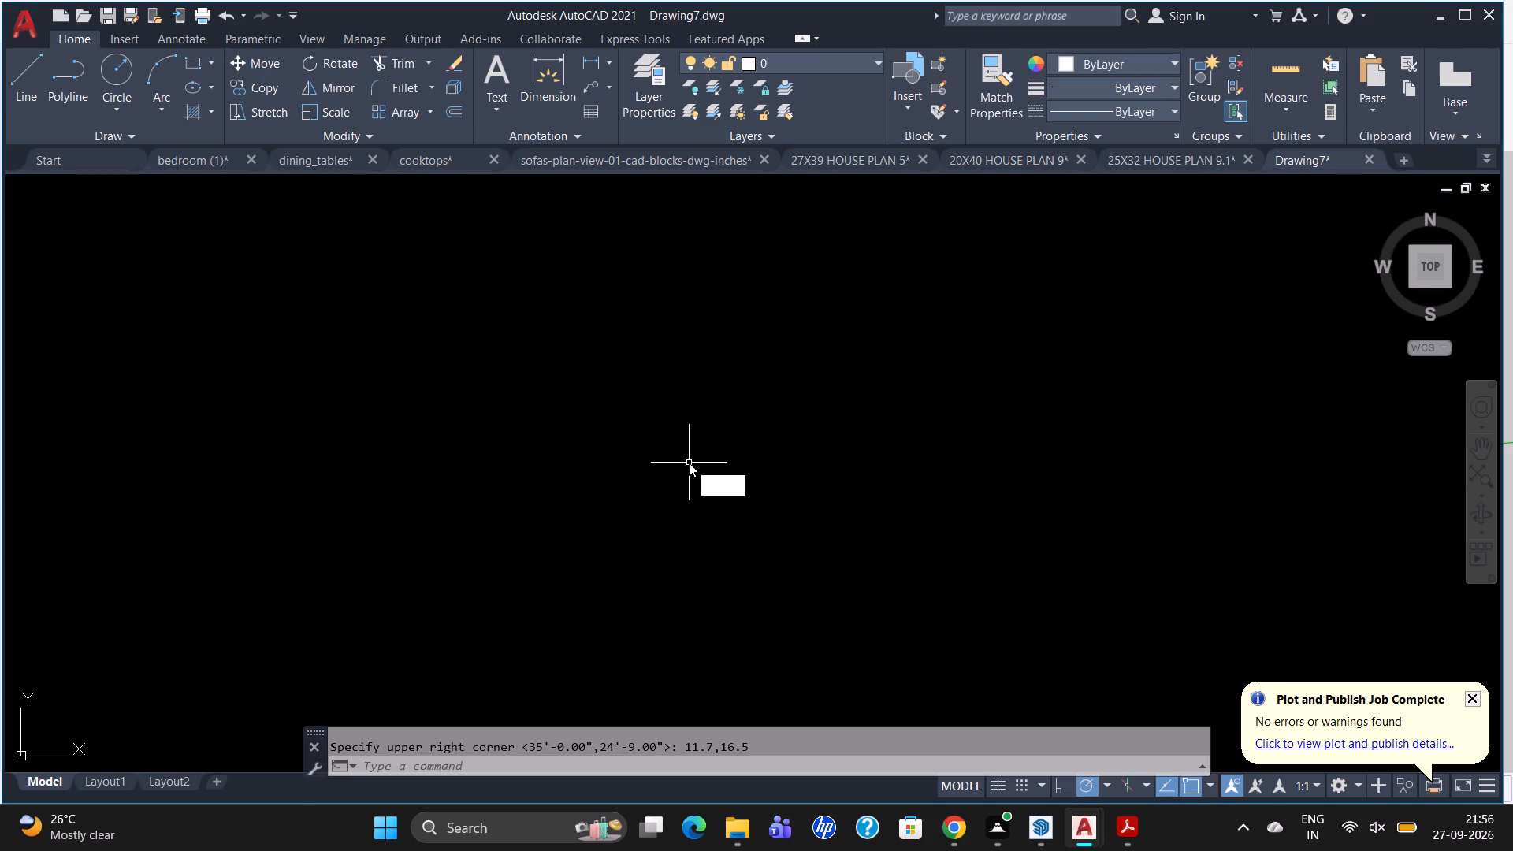
{"action": "key", "text": "Return"}
{"action": "key", "text": "a"}
{"action": "key", "text": "Return"}
{"action": "type", "text": "REC"}
{"action": "key", "text": "Return"}
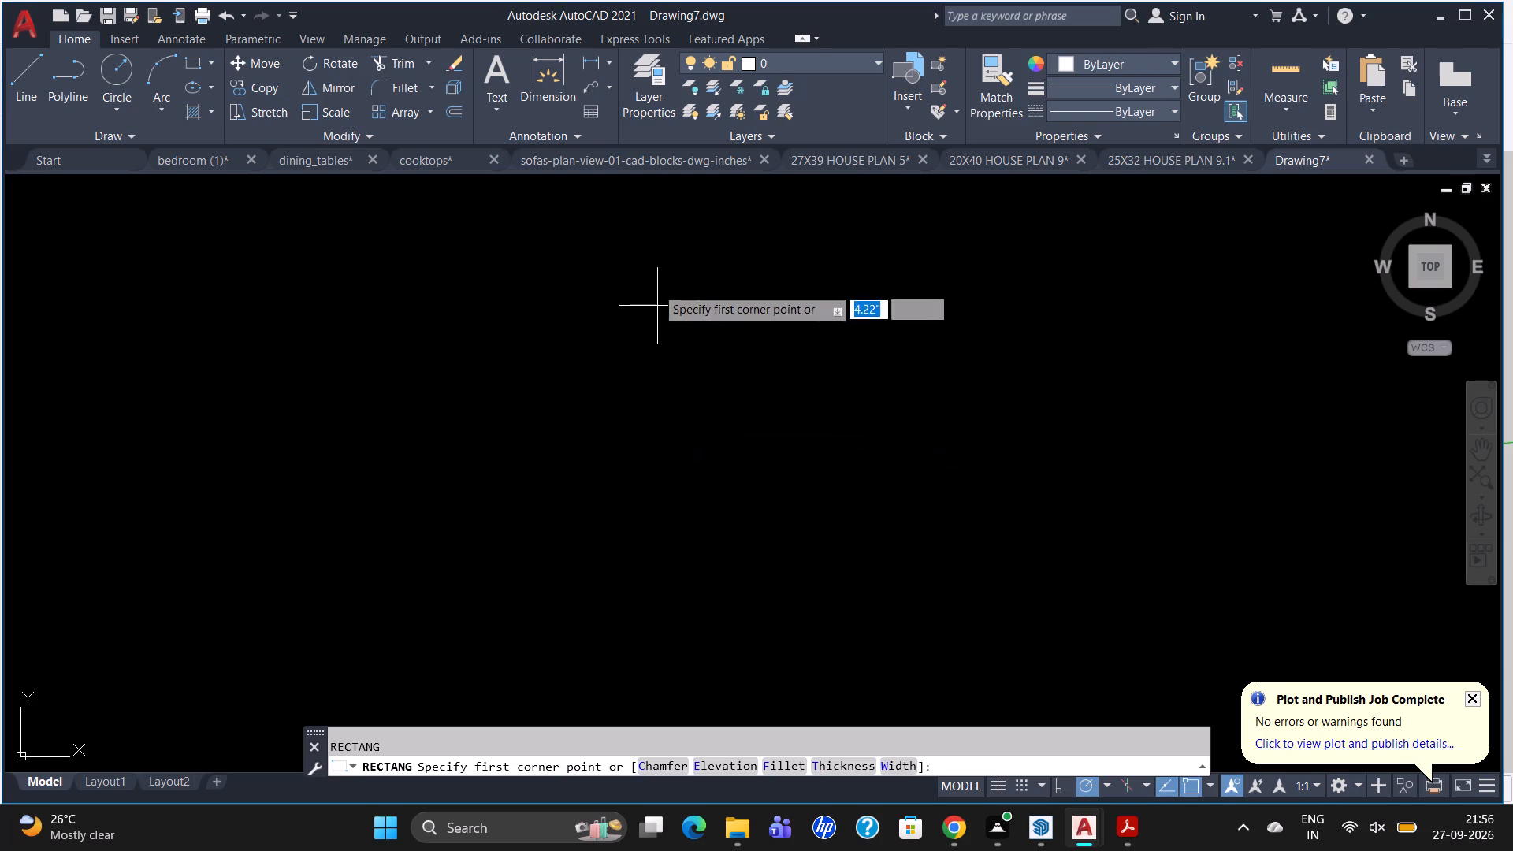
{"action": "left_click", "coordinate": [645, 226]}
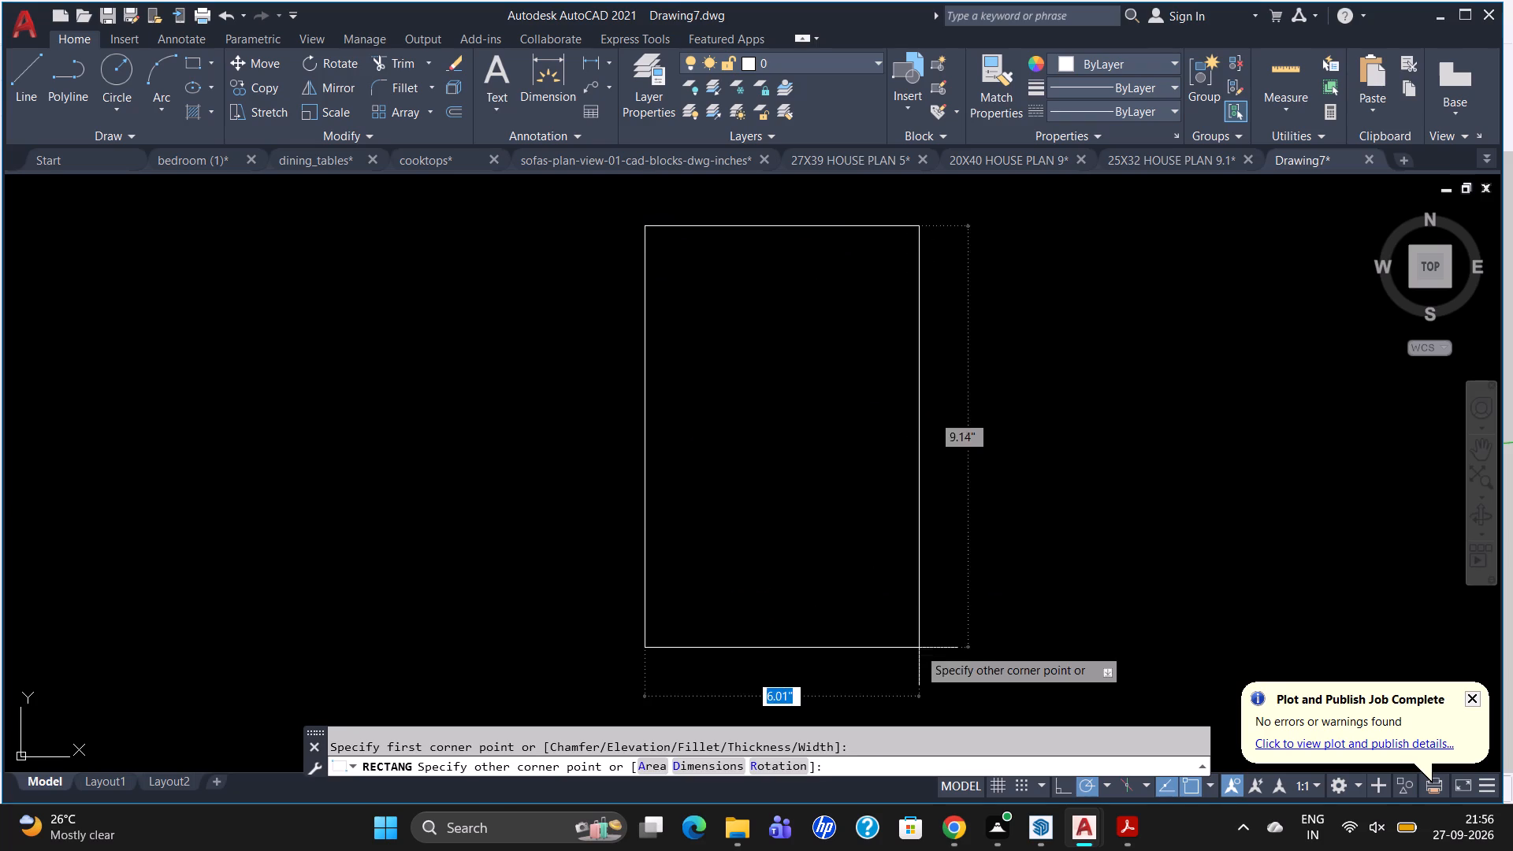
{"action": "type", "text": "22"}
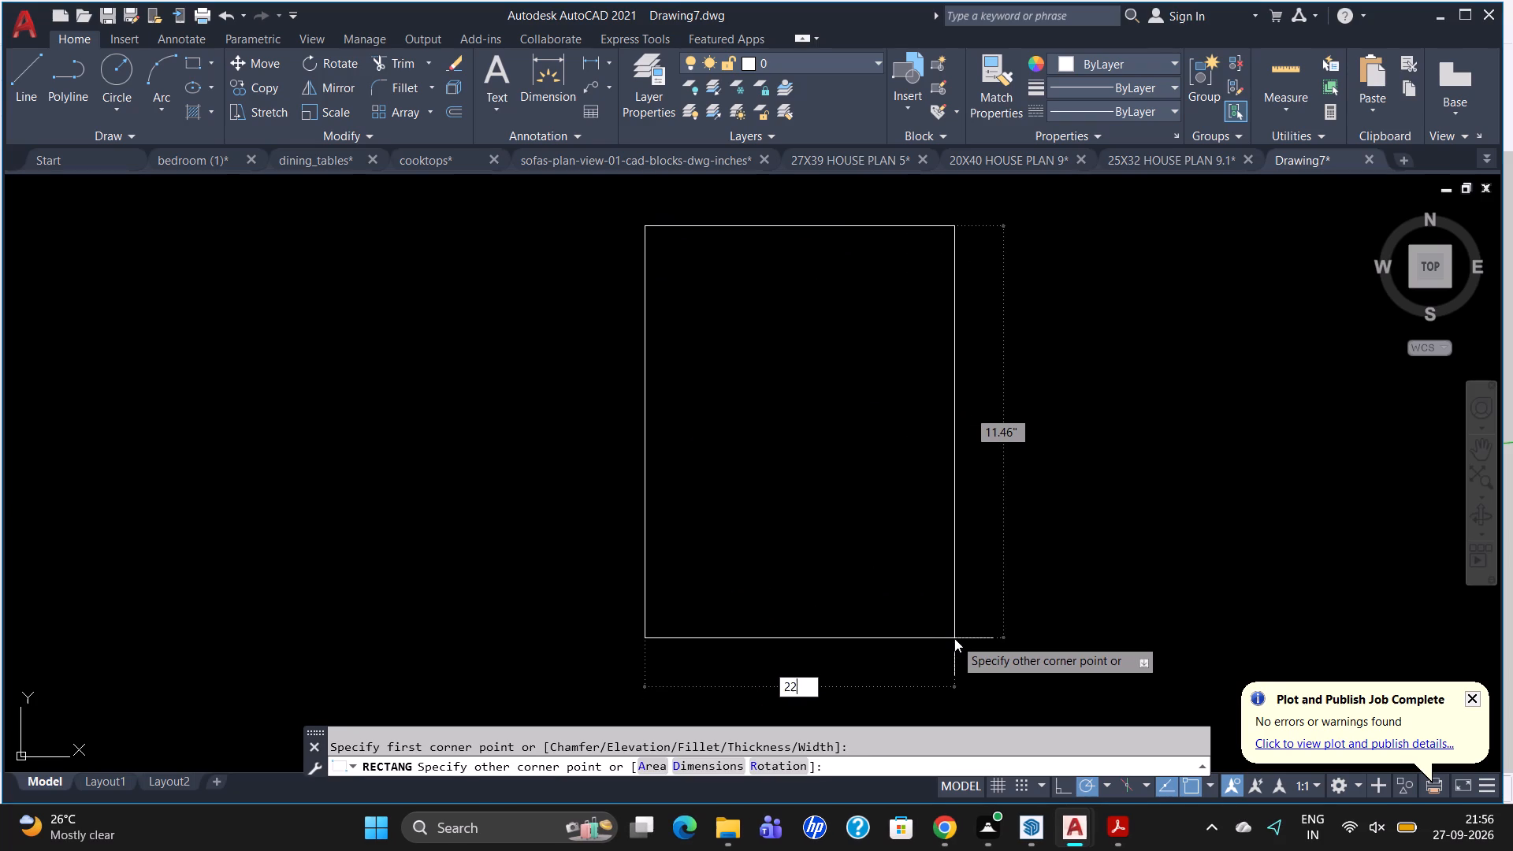
{"action": "key", "text": "apostrophe"}
{"action": "key", "text": "Tab"}
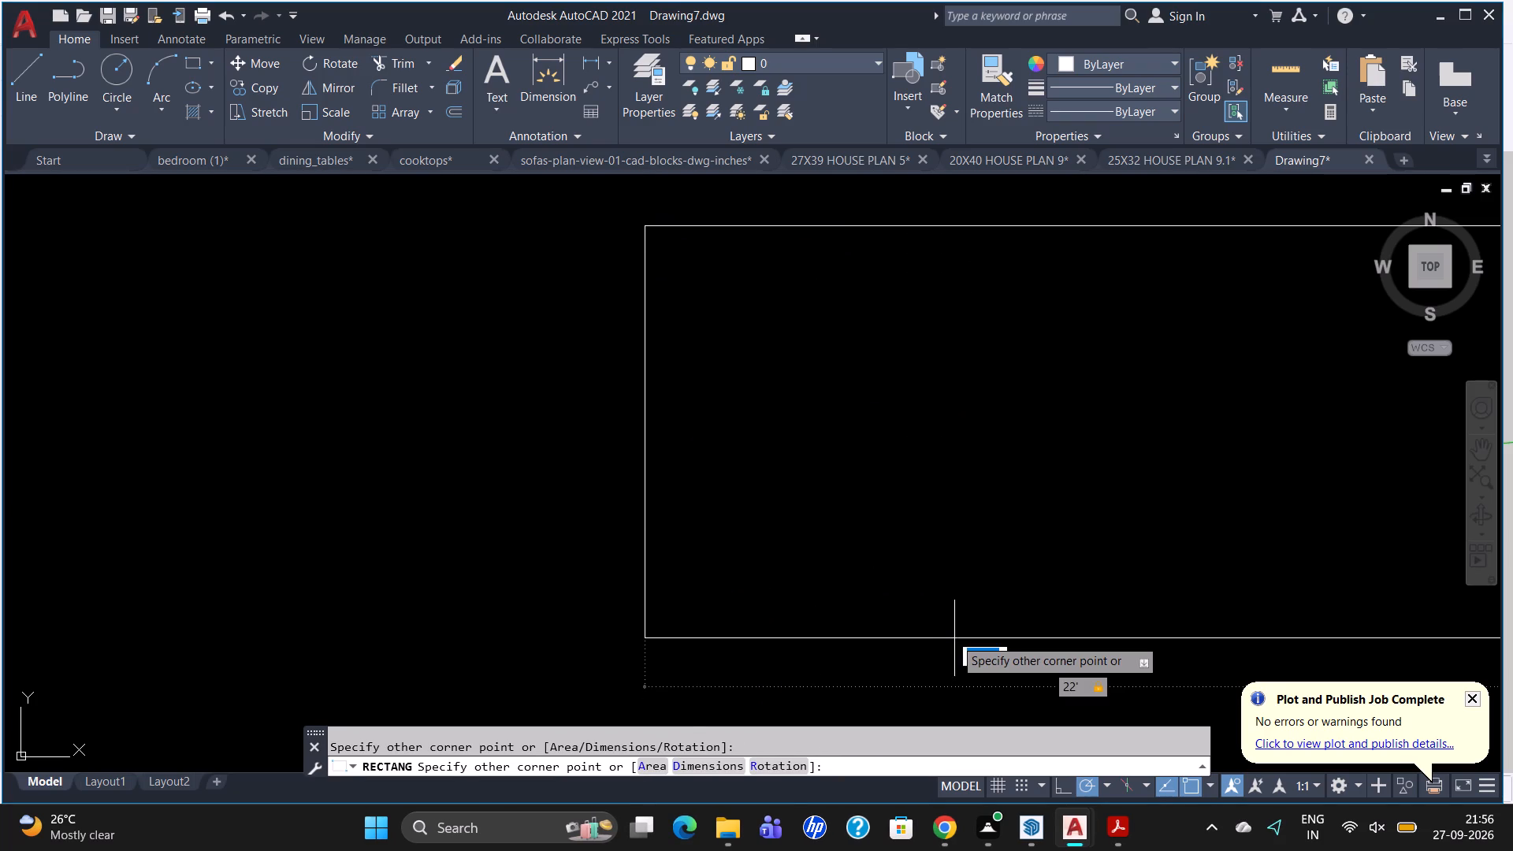
{"action": "type", "text": "40'"}
{"action": "key", "text": "Return"}
{"action": "key", "text": "space"}
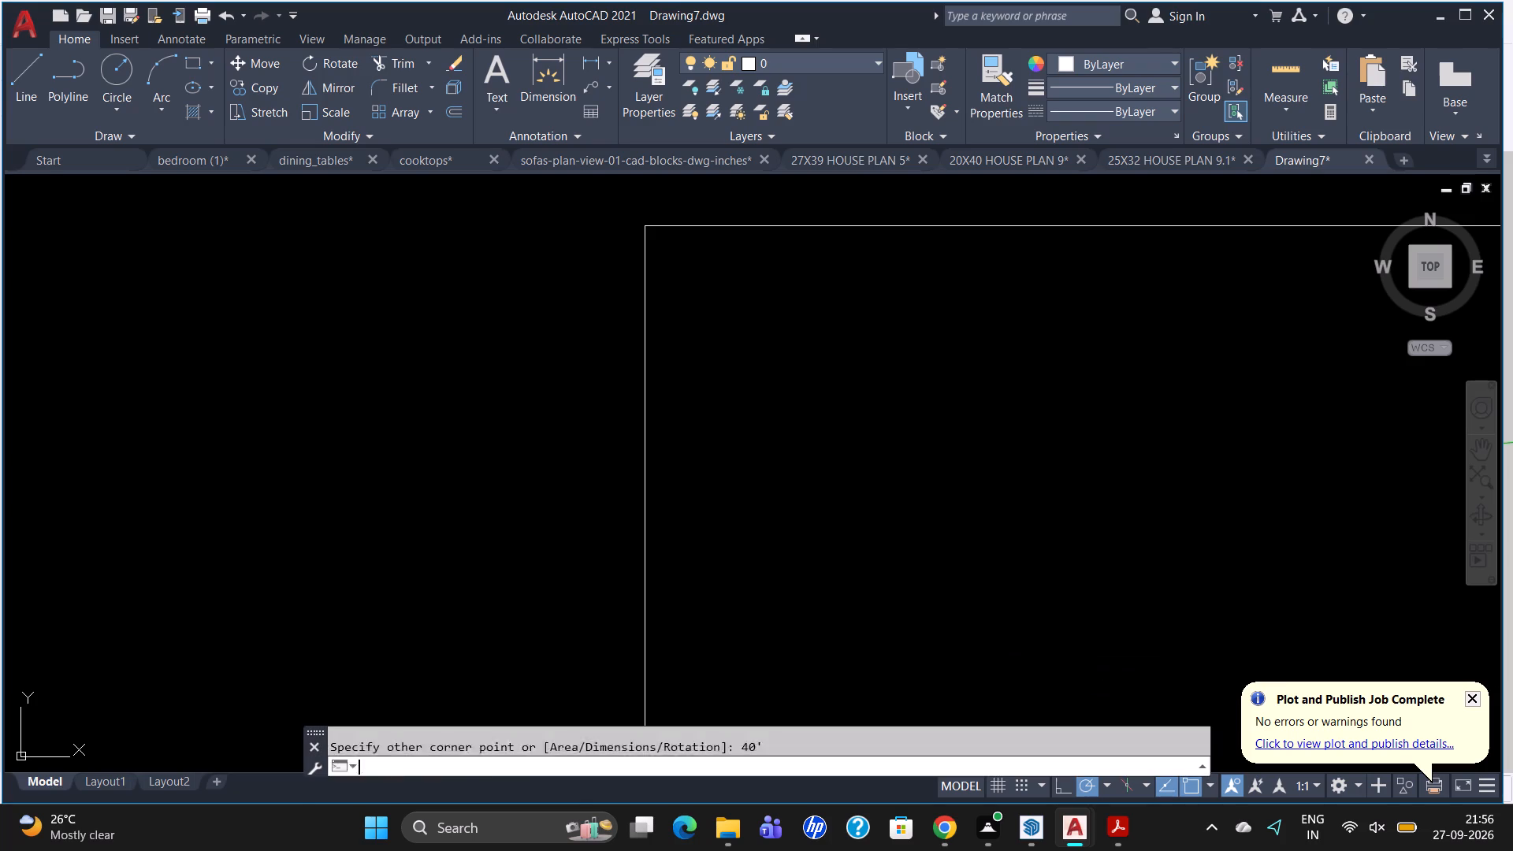
{"action": "key", "text": "Escape"}
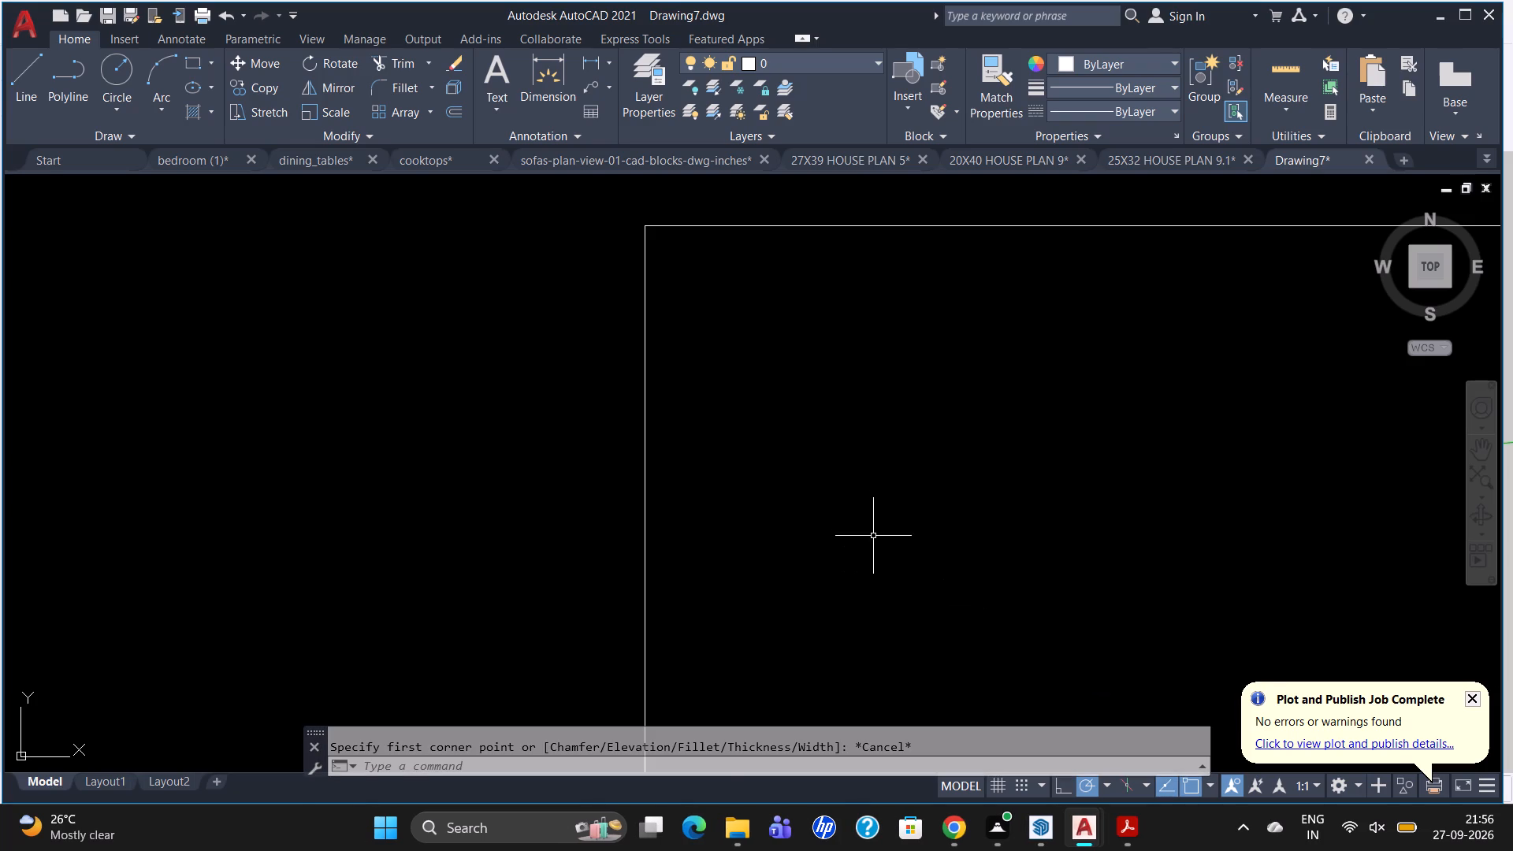
Move the UCS origin away from the rectangle's upper-left corner to the empty space just west of the rectangle.
{"action": "scroll", "coordinate": [872, 528], "scroll_direction": "down", "scroll_amount": 2}
{"action": "scroll", "coordinate": [798, 403], "scroll_direction": "down", "scroll_amount": 7}
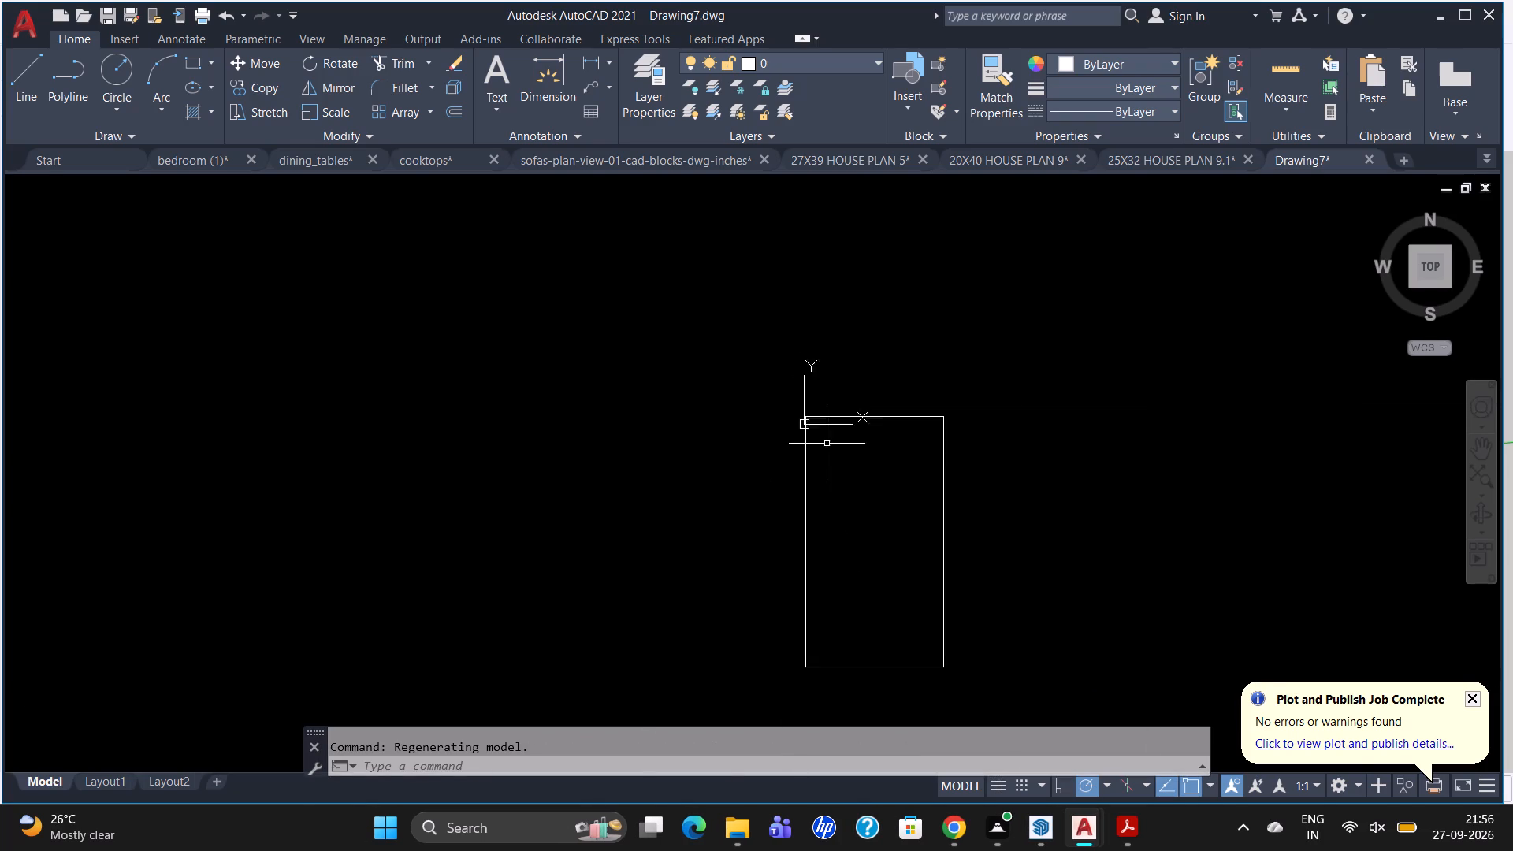
{"action": "scroll", "coordinate": [828, 446], "scroll_direction": "down", "scroll_amount": 1}
{"action": "scroll", "coordinate": [839, 468], "scroll_direction": "up", "scroll_amount": 3}
{"action": "scroll", "coordinate": [853, 371], "scroll_direction": "down", "scroll_amount": 2}
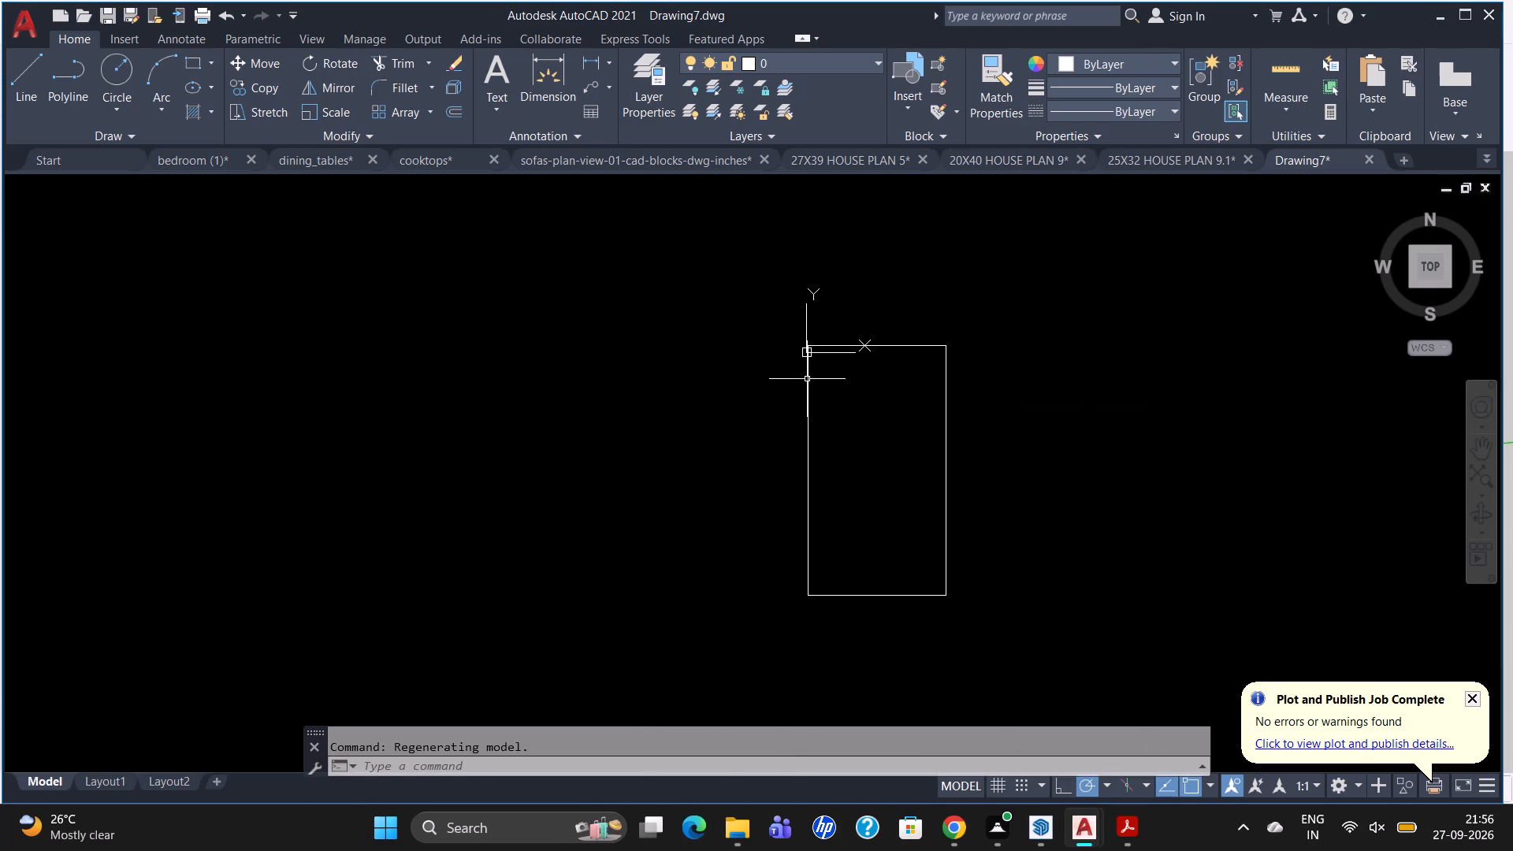
{"action": "left_click", "coordinate": [805, 347]}
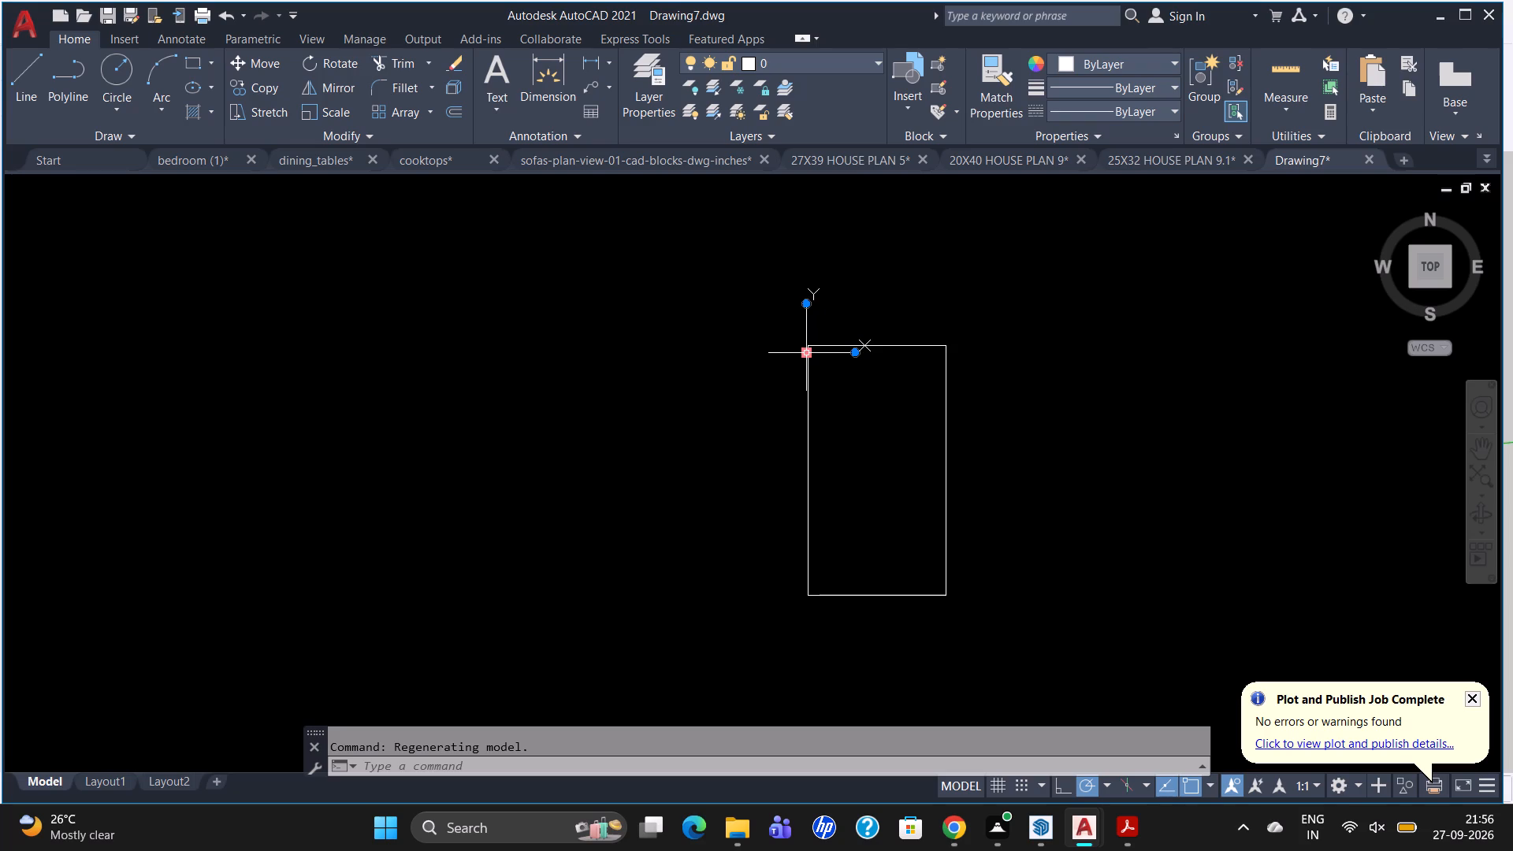
{"action": "left_click", "coordinate": [806, 355]}
{"action": "left_click", "coordinate": [705, 369]}
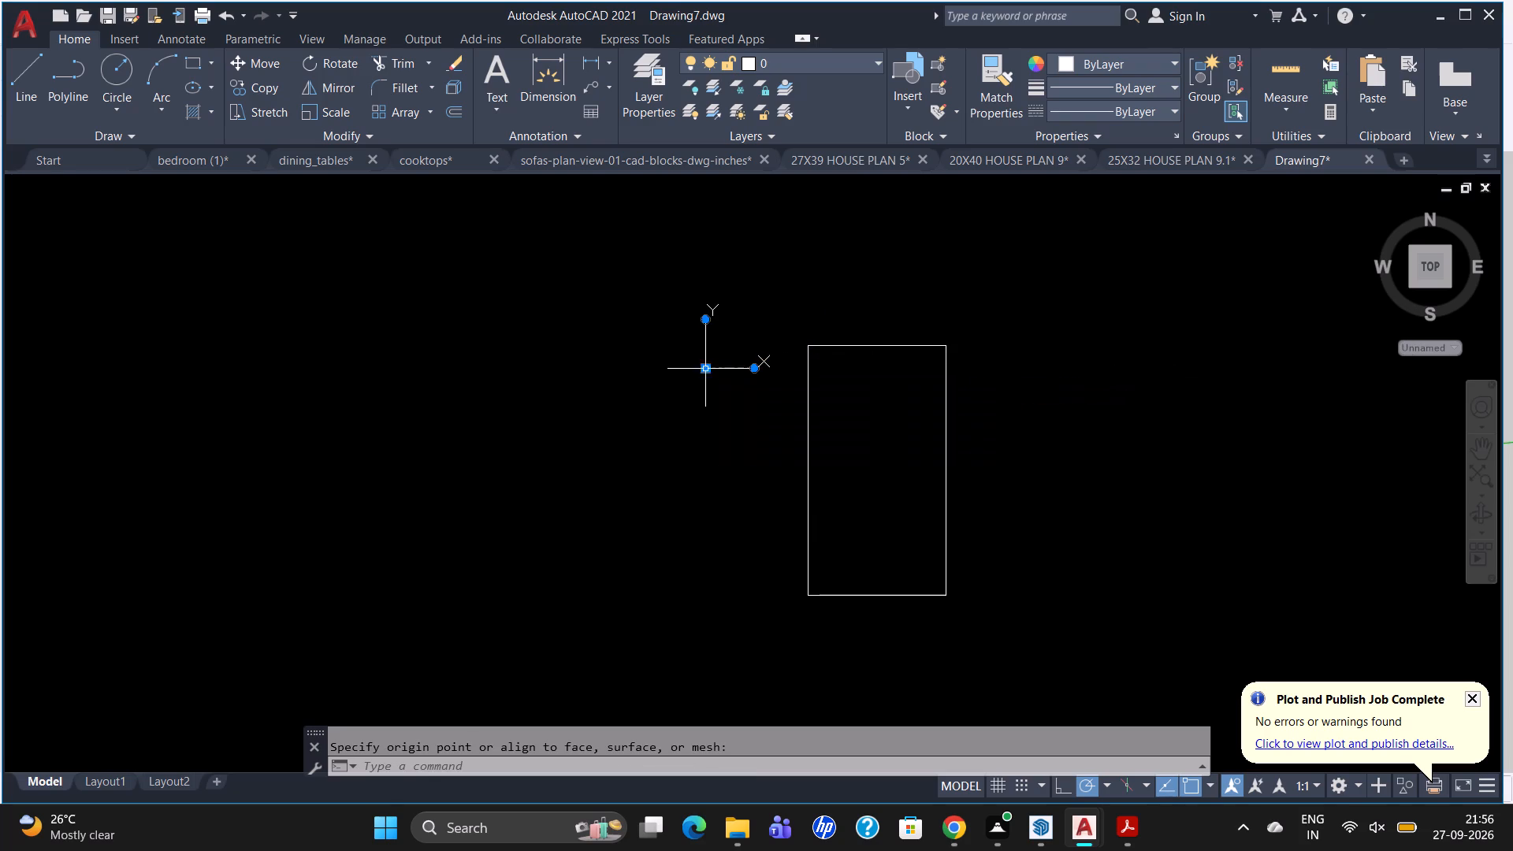
{"action": "key", "text": "Escape"}
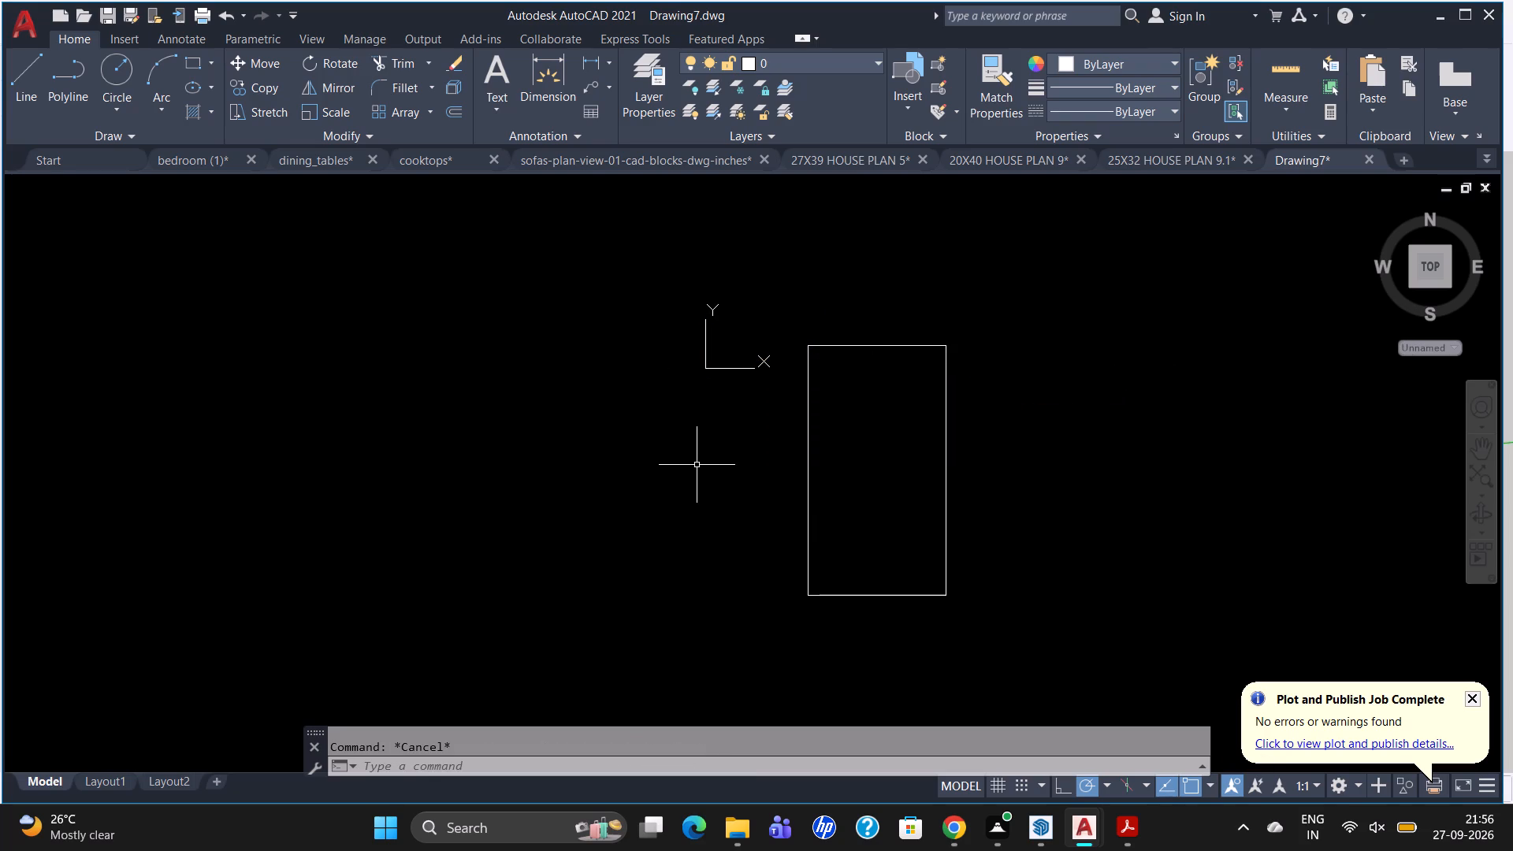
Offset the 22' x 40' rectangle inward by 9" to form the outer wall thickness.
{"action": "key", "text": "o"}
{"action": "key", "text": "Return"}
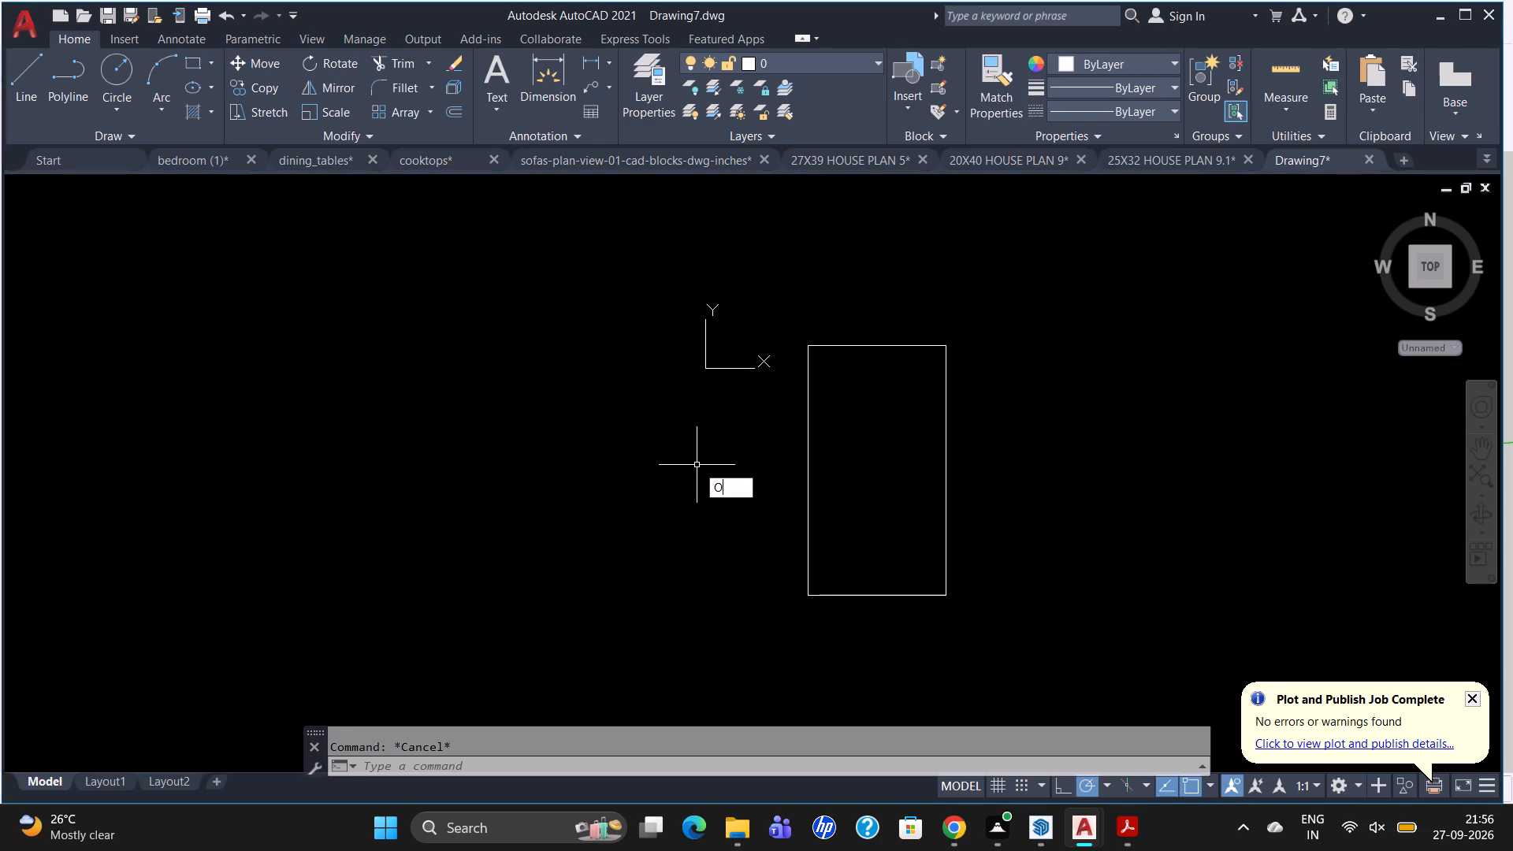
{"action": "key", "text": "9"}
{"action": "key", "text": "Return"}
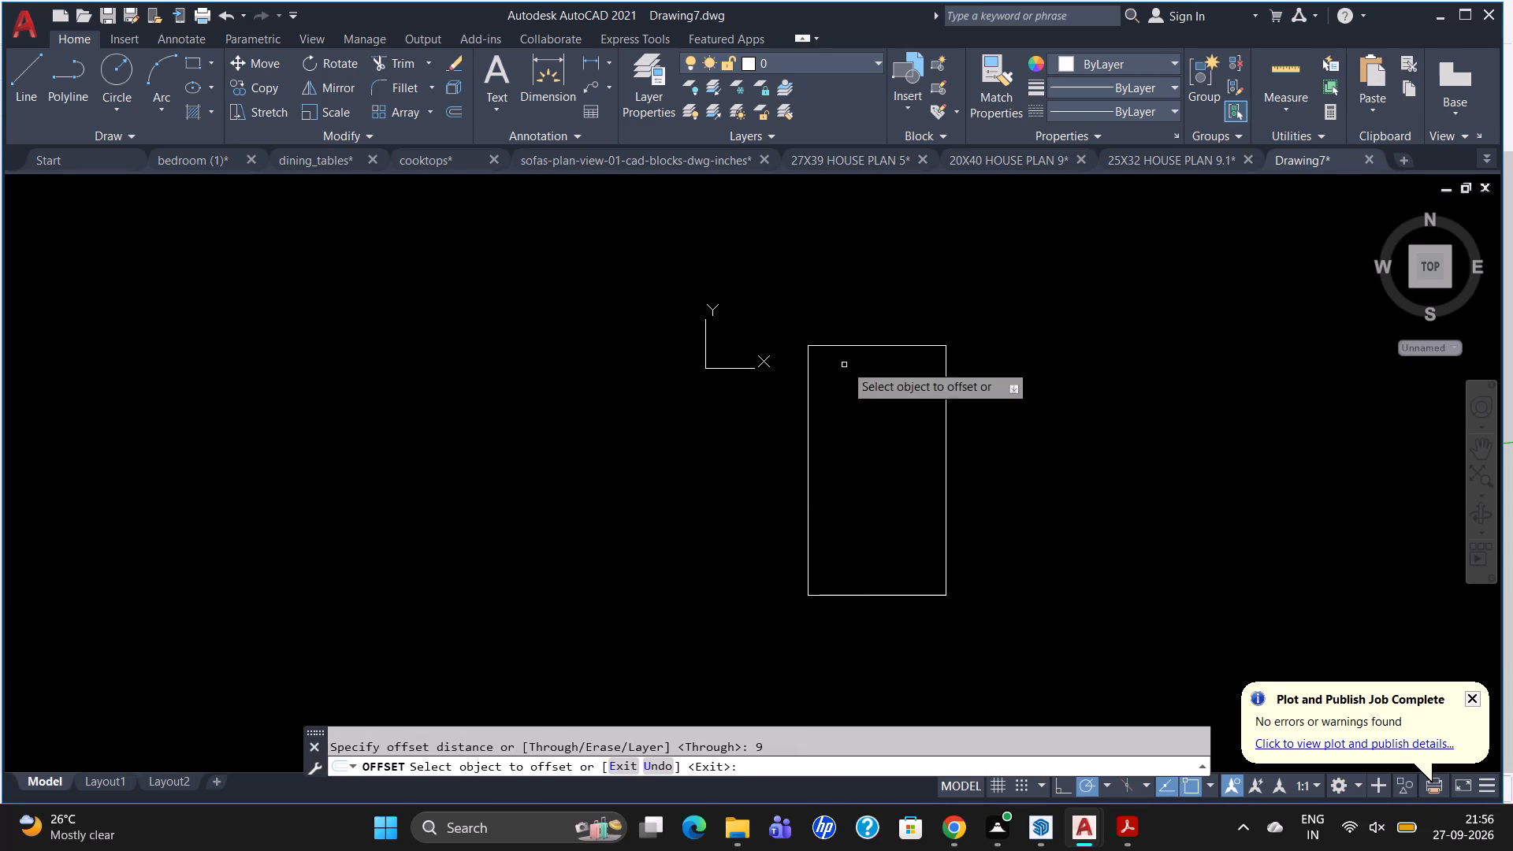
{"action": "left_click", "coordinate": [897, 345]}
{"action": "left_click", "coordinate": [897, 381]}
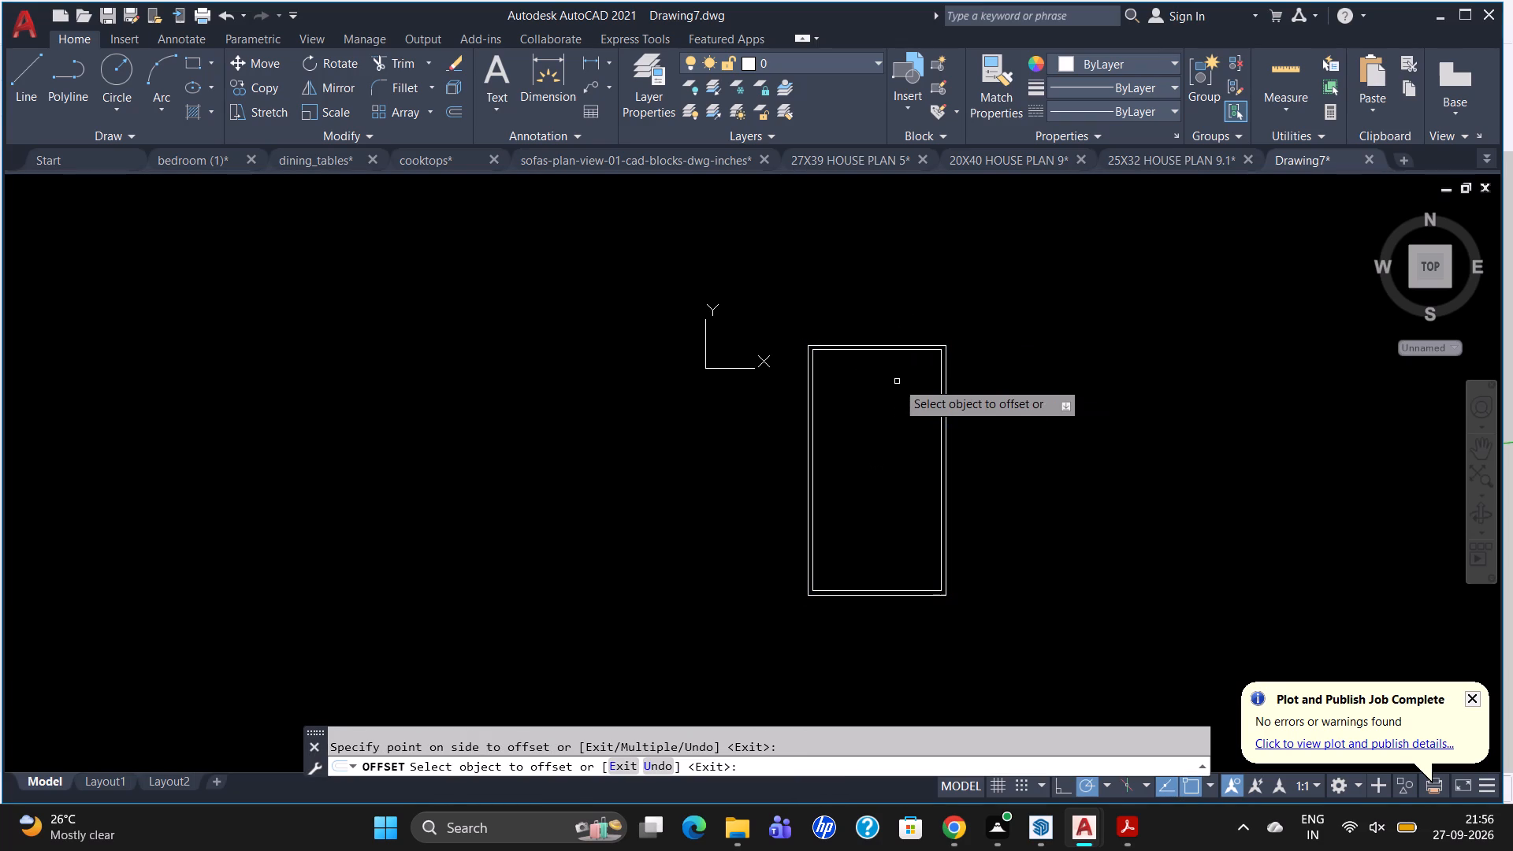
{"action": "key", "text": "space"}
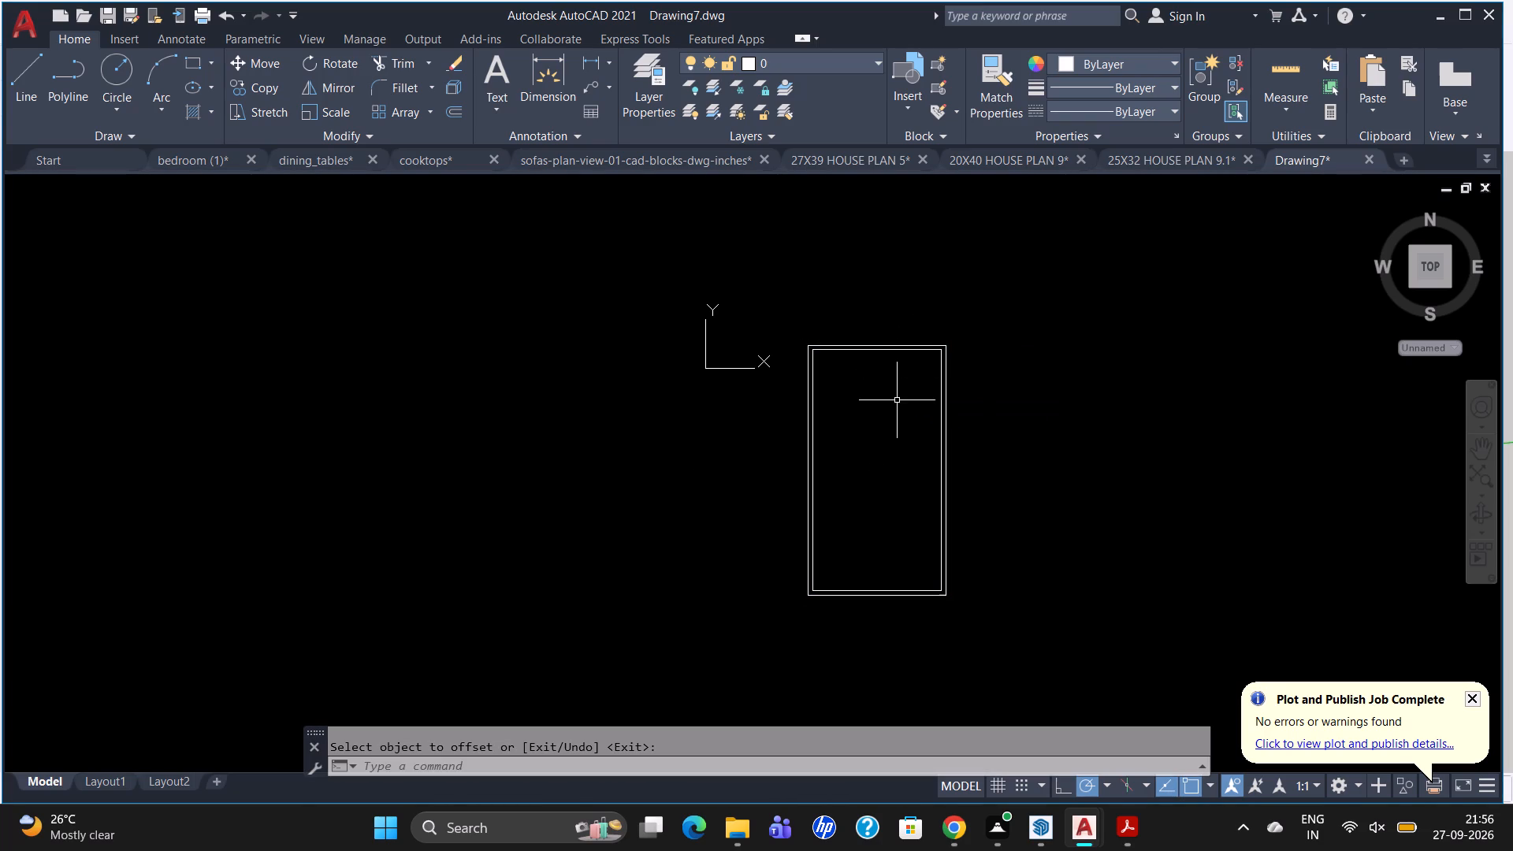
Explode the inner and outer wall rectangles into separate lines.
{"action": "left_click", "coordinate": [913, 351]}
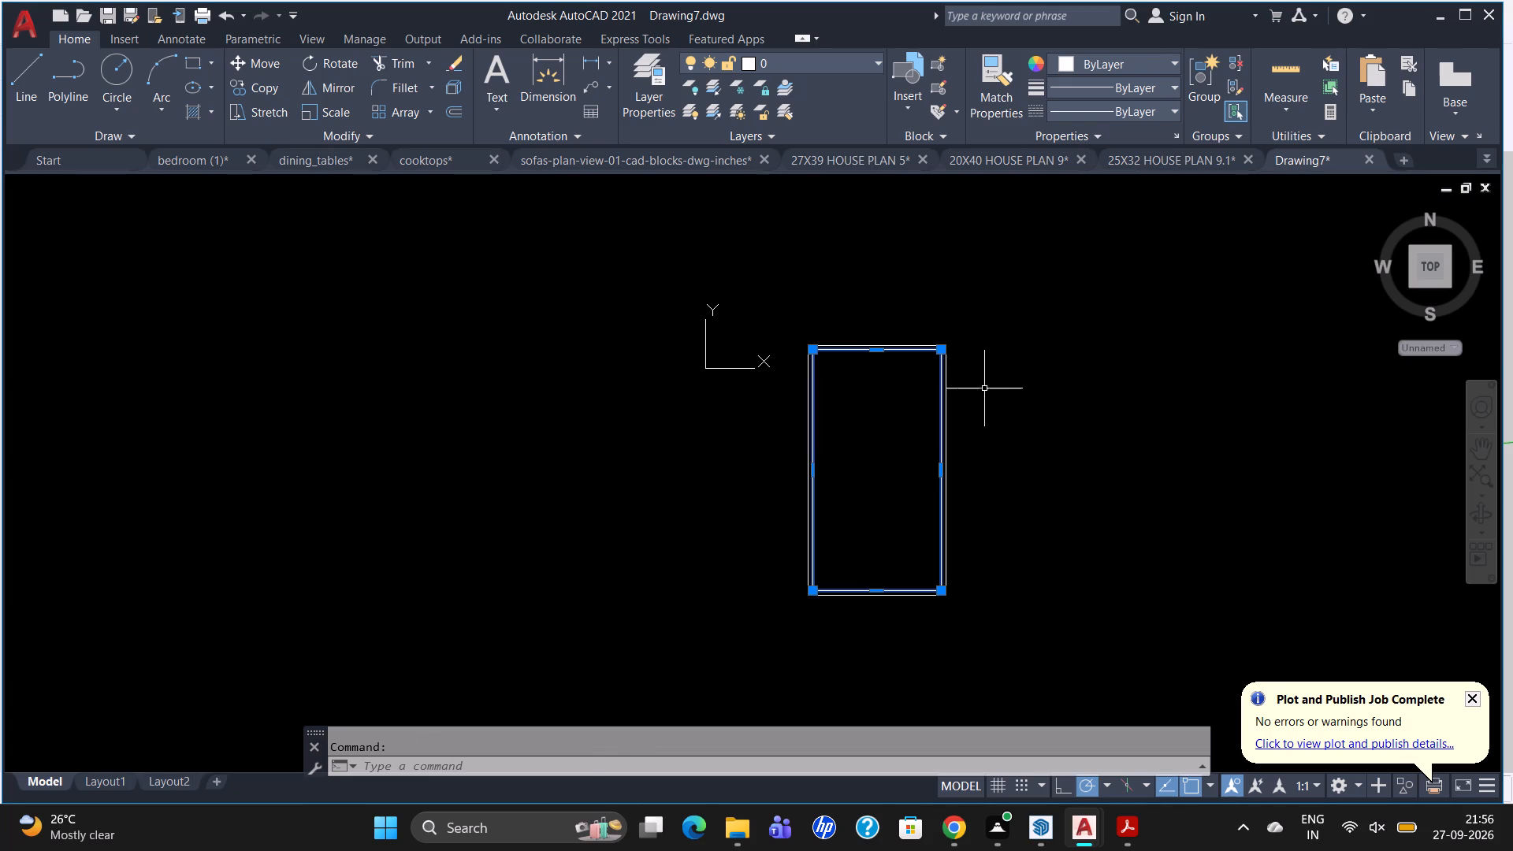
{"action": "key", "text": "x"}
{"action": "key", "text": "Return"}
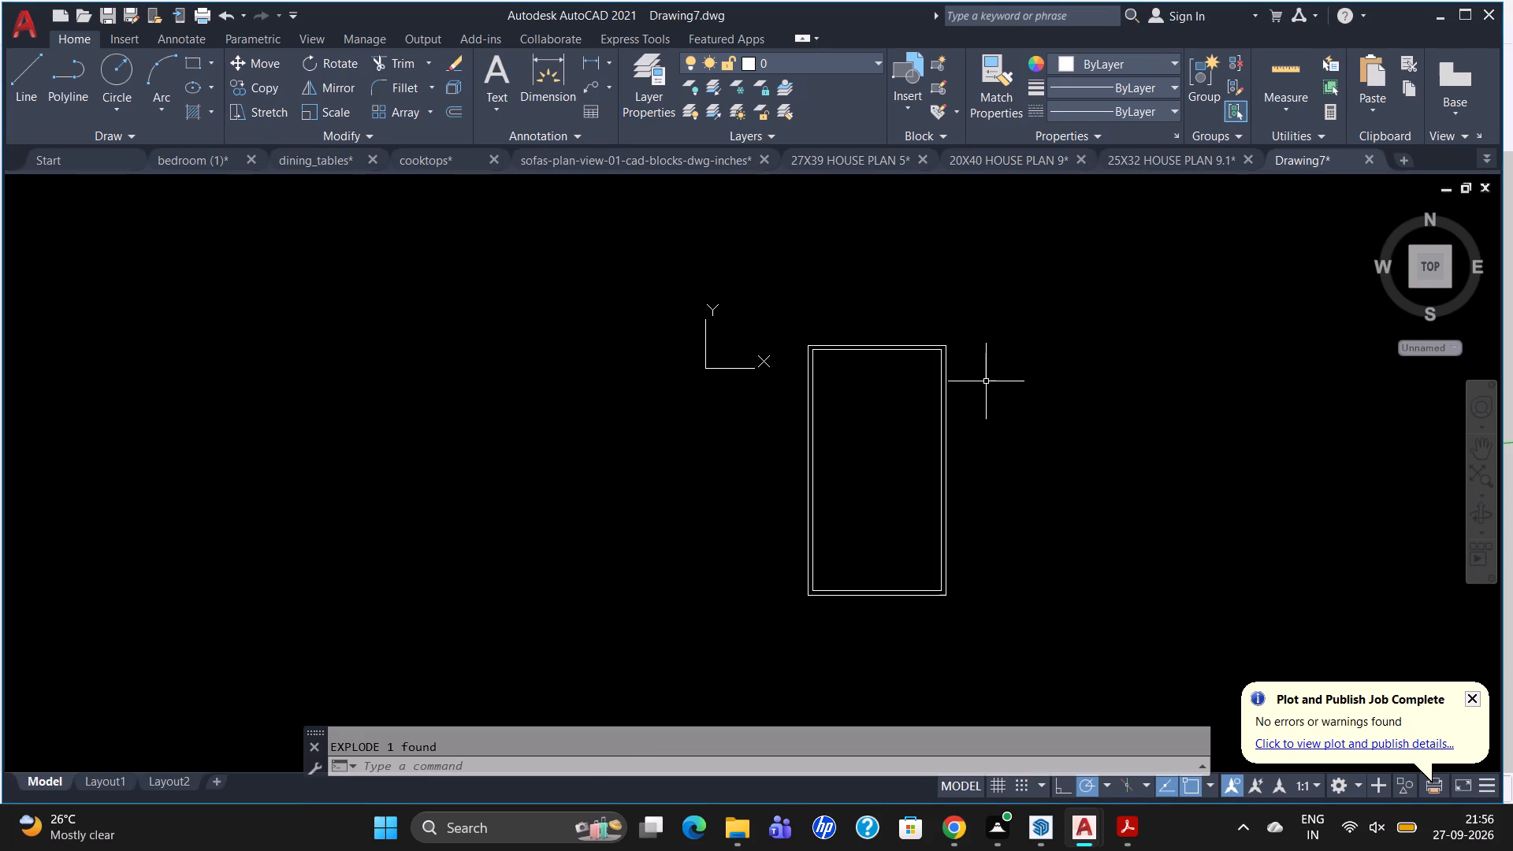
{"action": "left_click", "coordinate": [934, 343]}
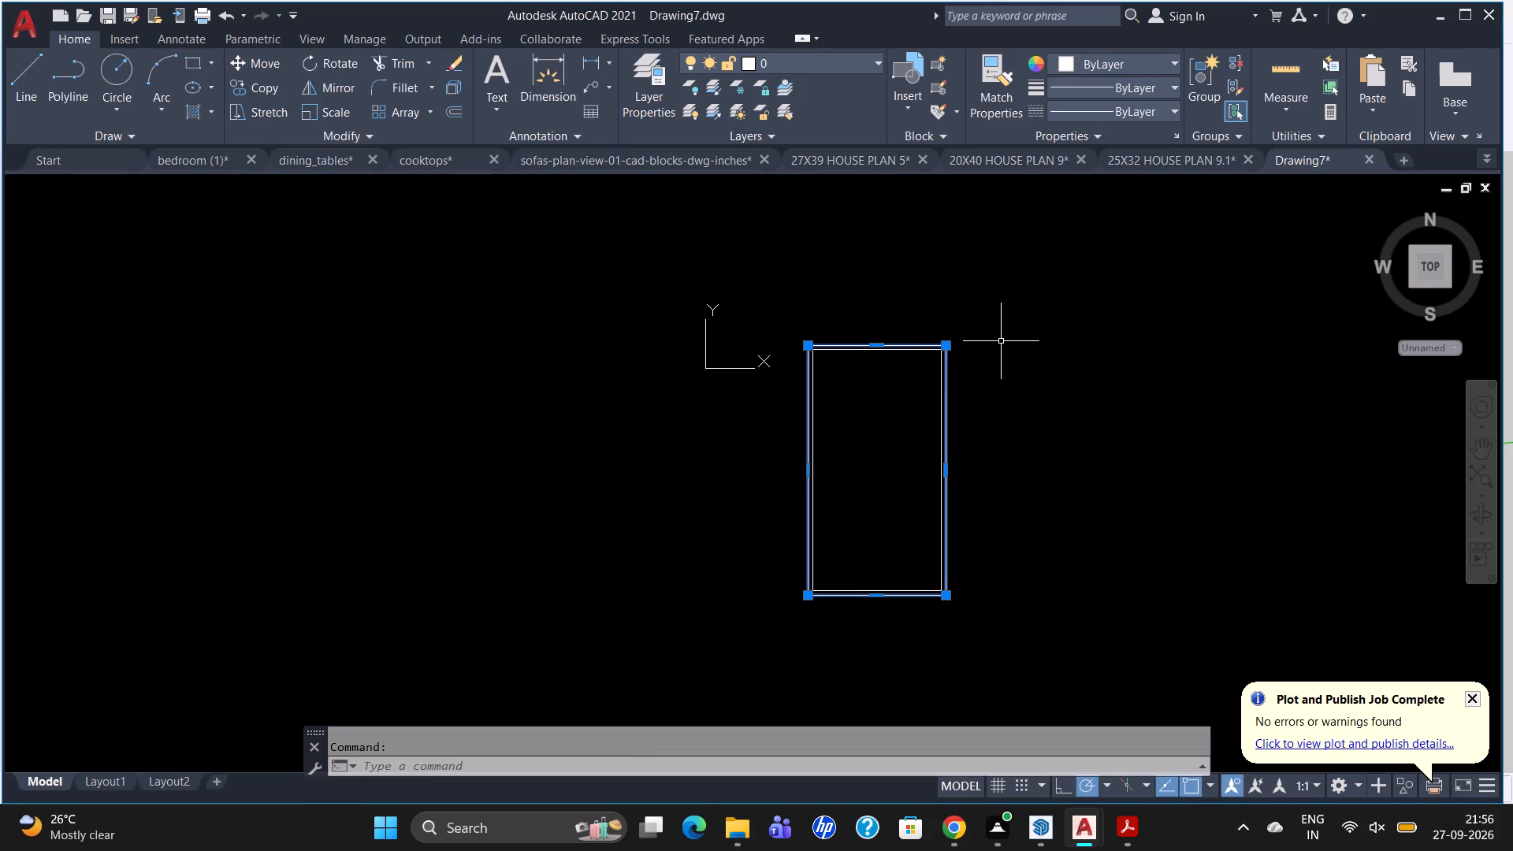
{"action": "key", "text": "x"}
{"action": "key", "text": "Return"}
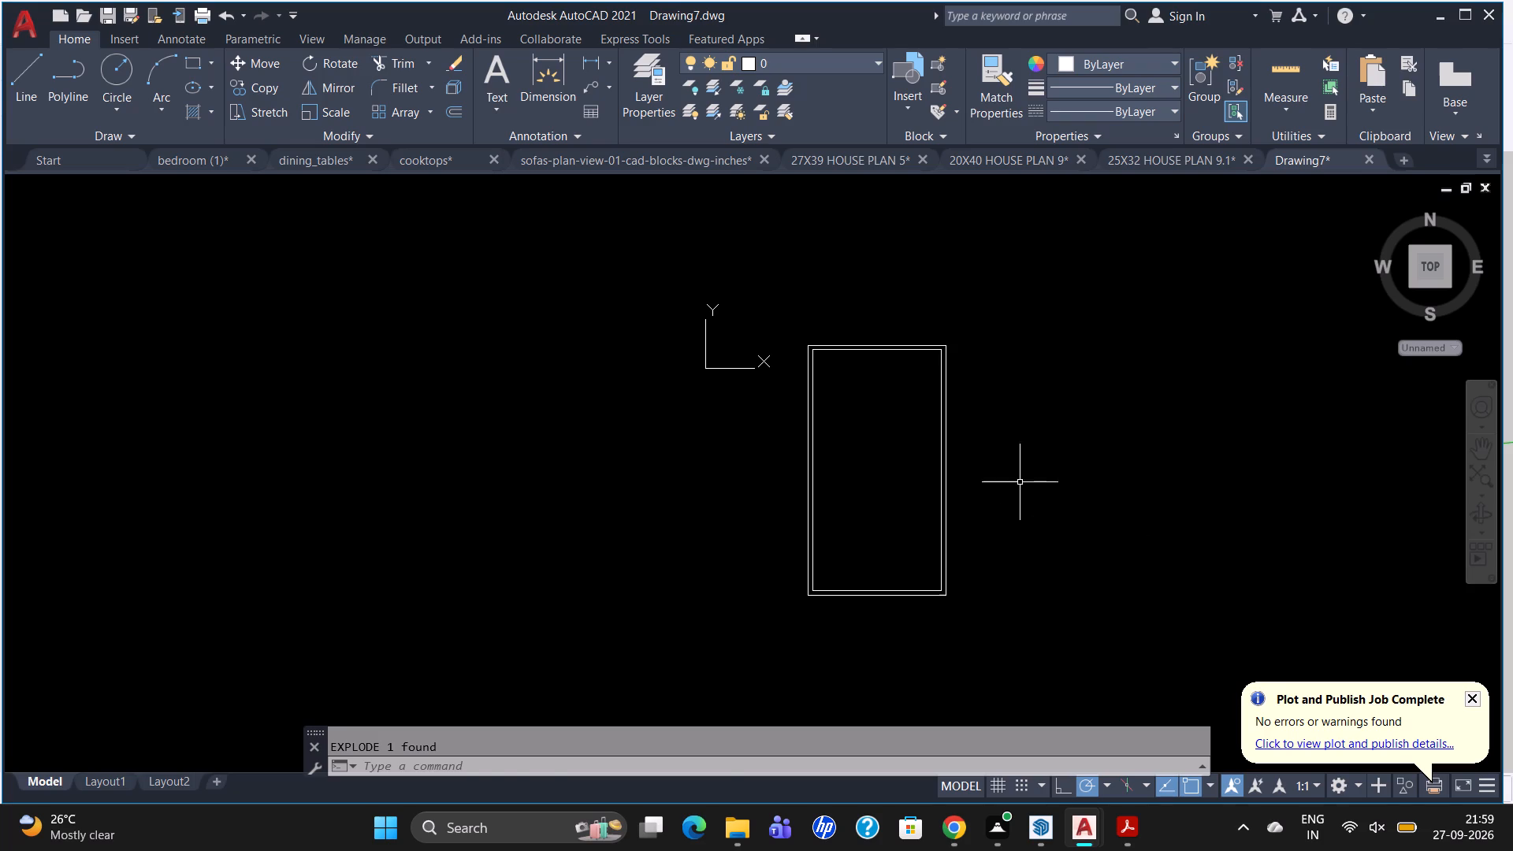
Delete all lines of the inner and outer wall rectangles to clear the drawing.
{"action": "left_click_drag", "start_coordinate": [1007, 463], "coordinate": [864, 507]}
{"action": "left_click_drag", "start_coordinate": [859, 502], "coordinate": [783, 516]}
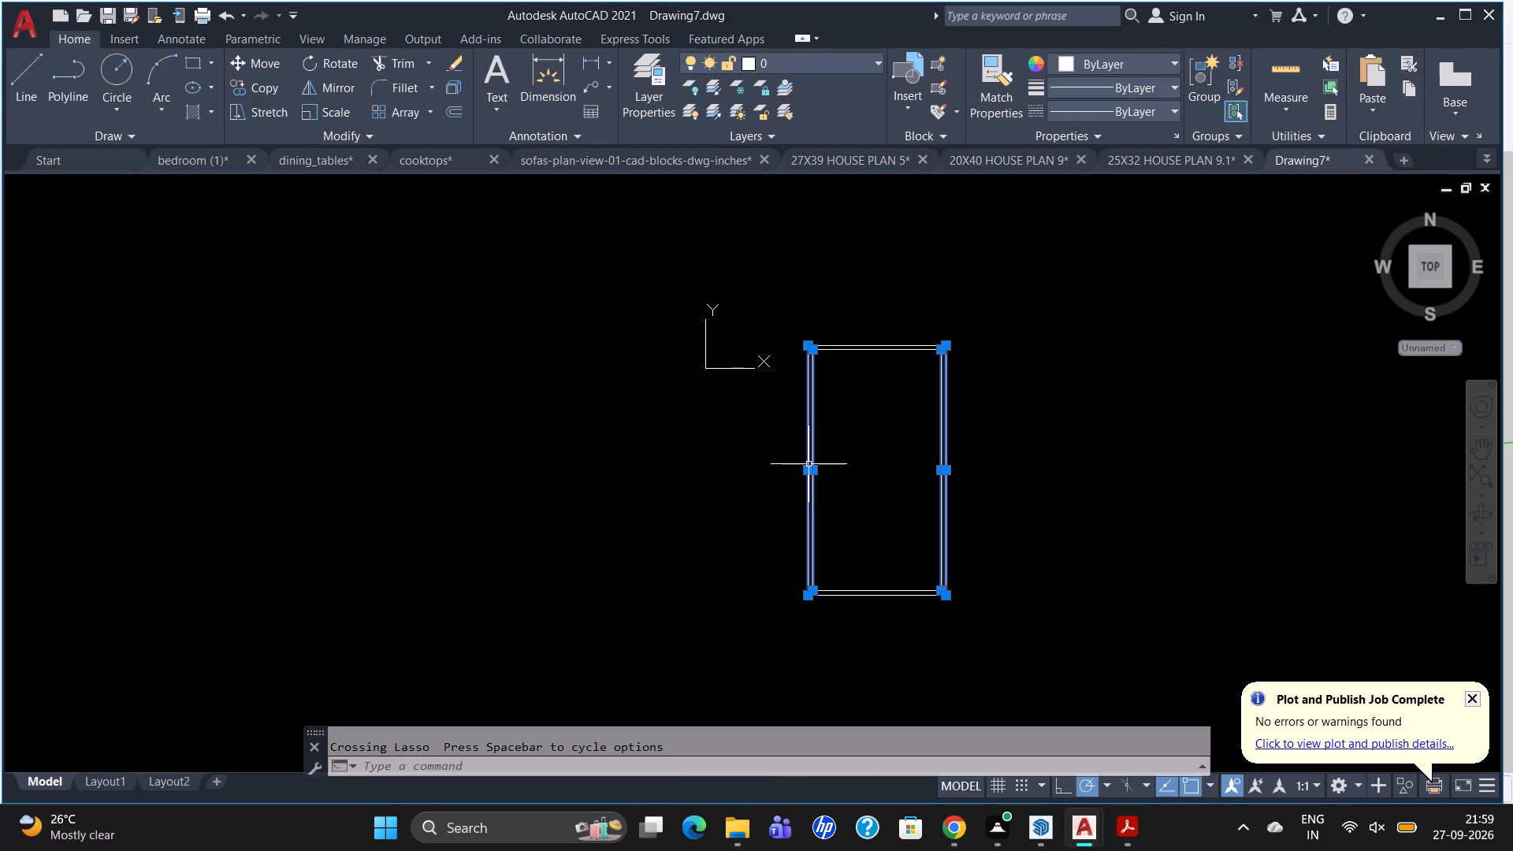
{"action": "left_click_drag", "start_coordinate": [863, 326], "coordinate": [879, 403]}
{"action": "left_click_drag", "start_coordinate": [877, 406], "coordinate": [867, 321]}
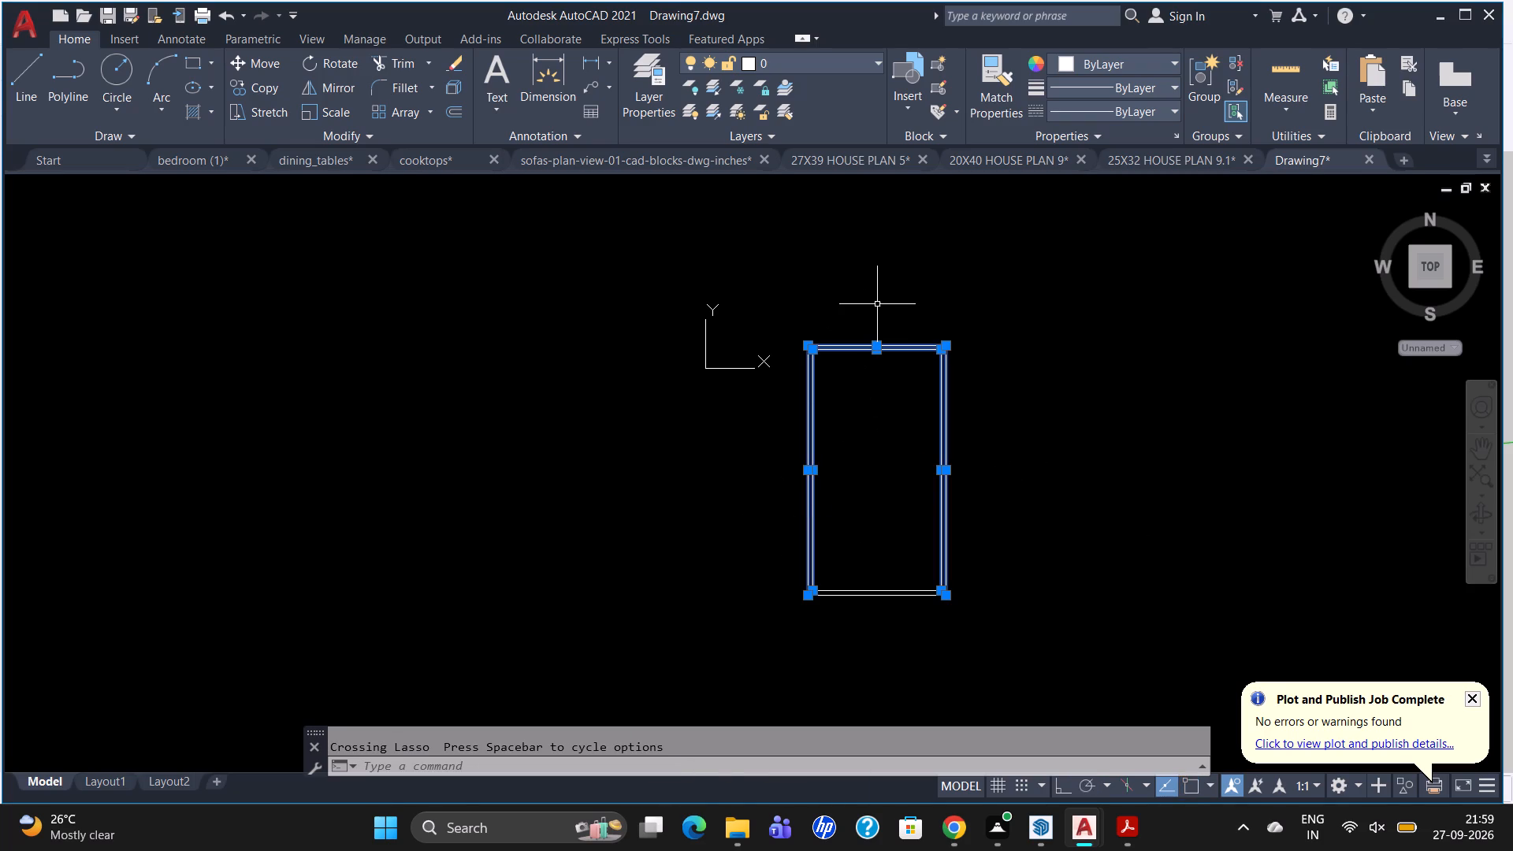
{"action": "key", "text": "Delete"}
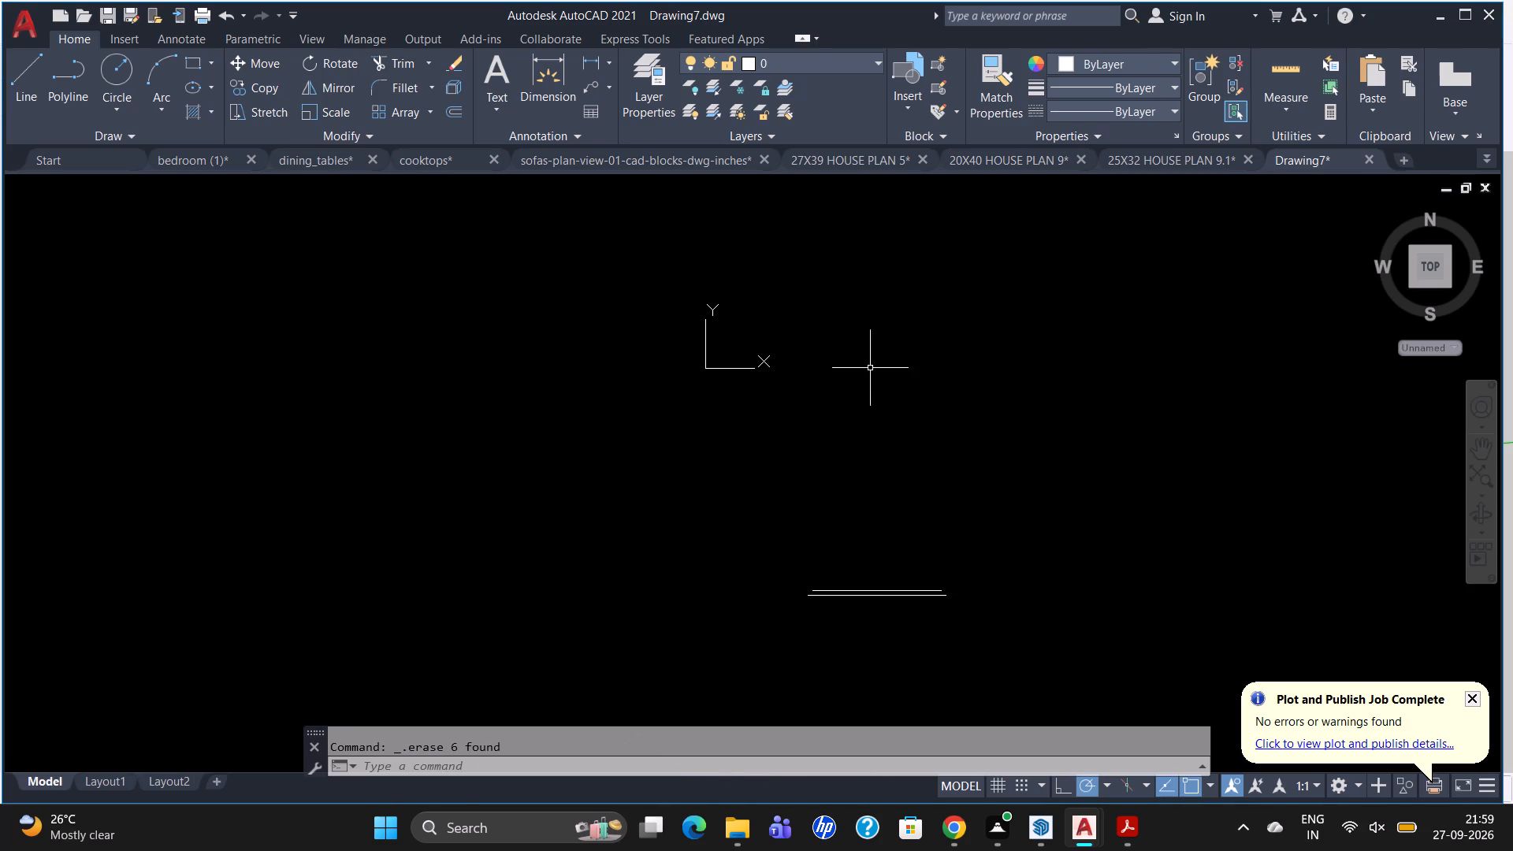
{"action": "left_click_drag", "start_coordinate": [872, 541], "coordinate": [917, 615]}
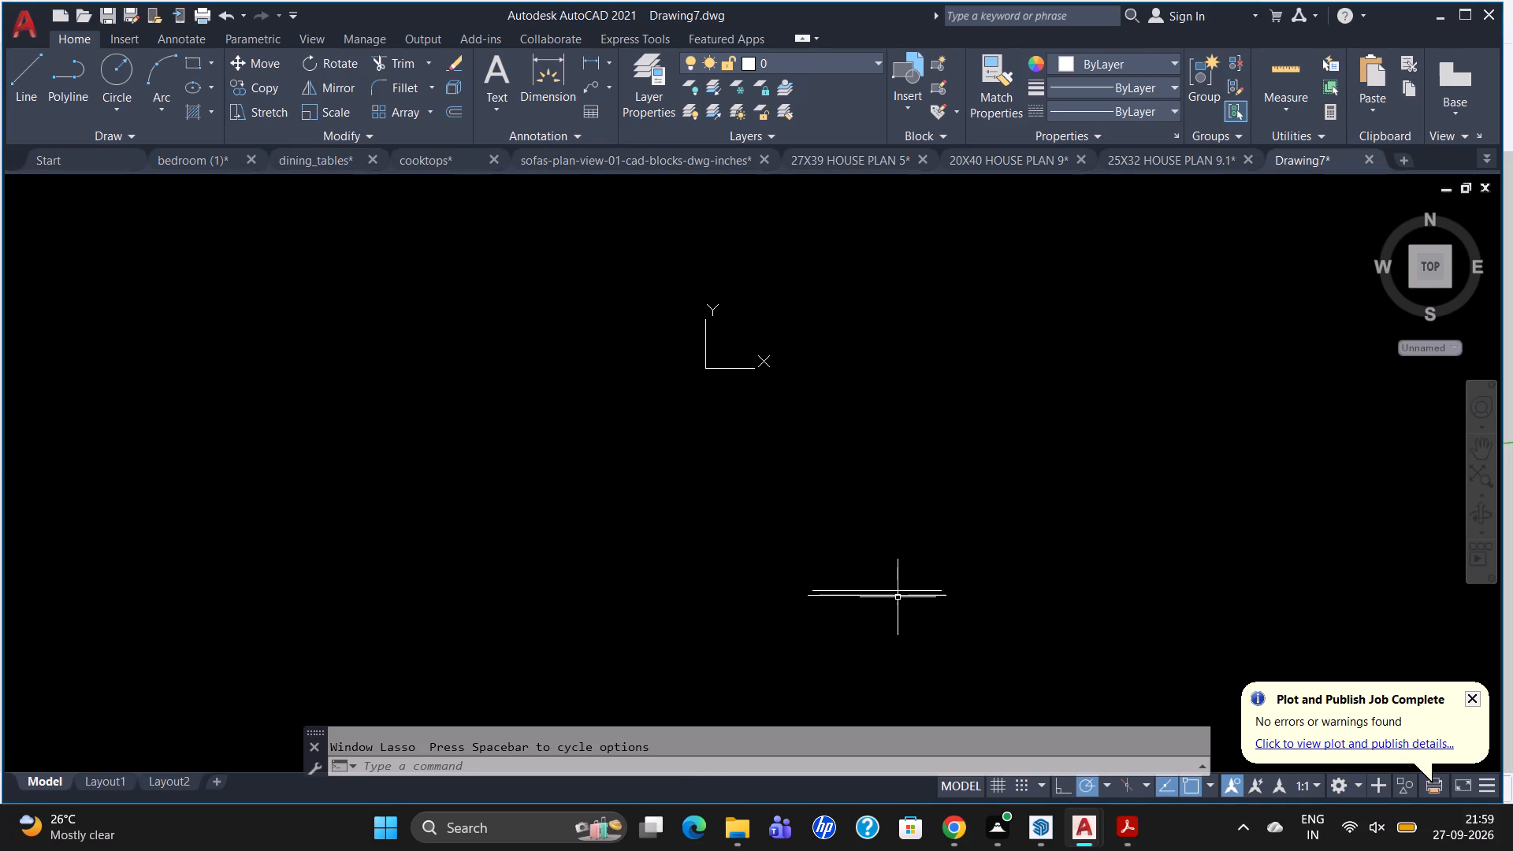
{"action": "left_click", "coordinate": [894, 595]}
{"action": "left_click", "coordinate": [893, 591]}
{"action": "key", "text": "Delete"}
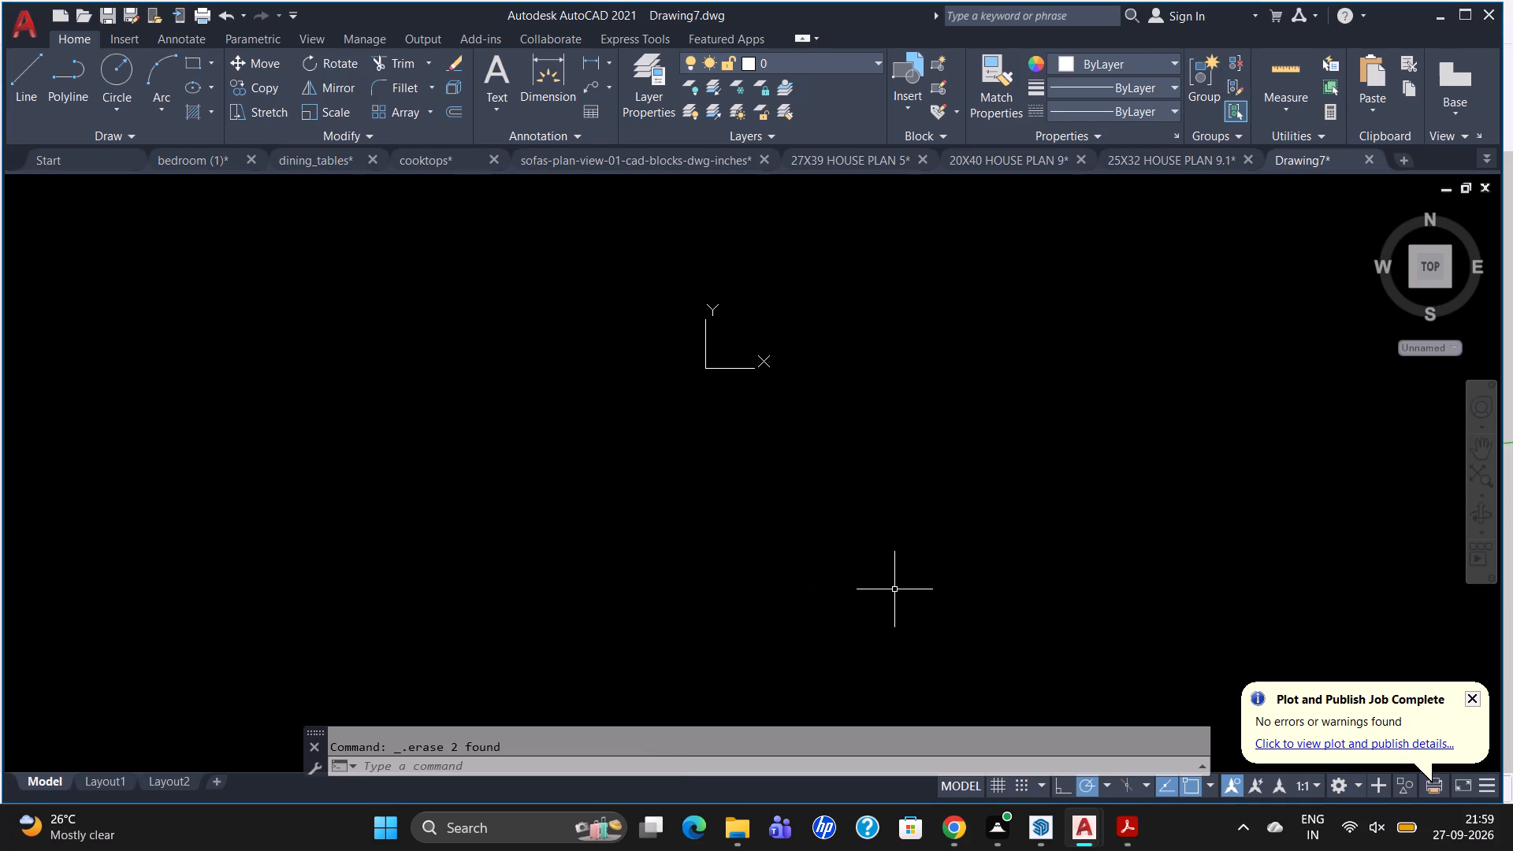
Draw a new 27' wide by 37' high rectangle as the house outline, southeast of the UCS icon.
{"action": "type", "text": "REC"}
{"action": "key", "text": "Return"}
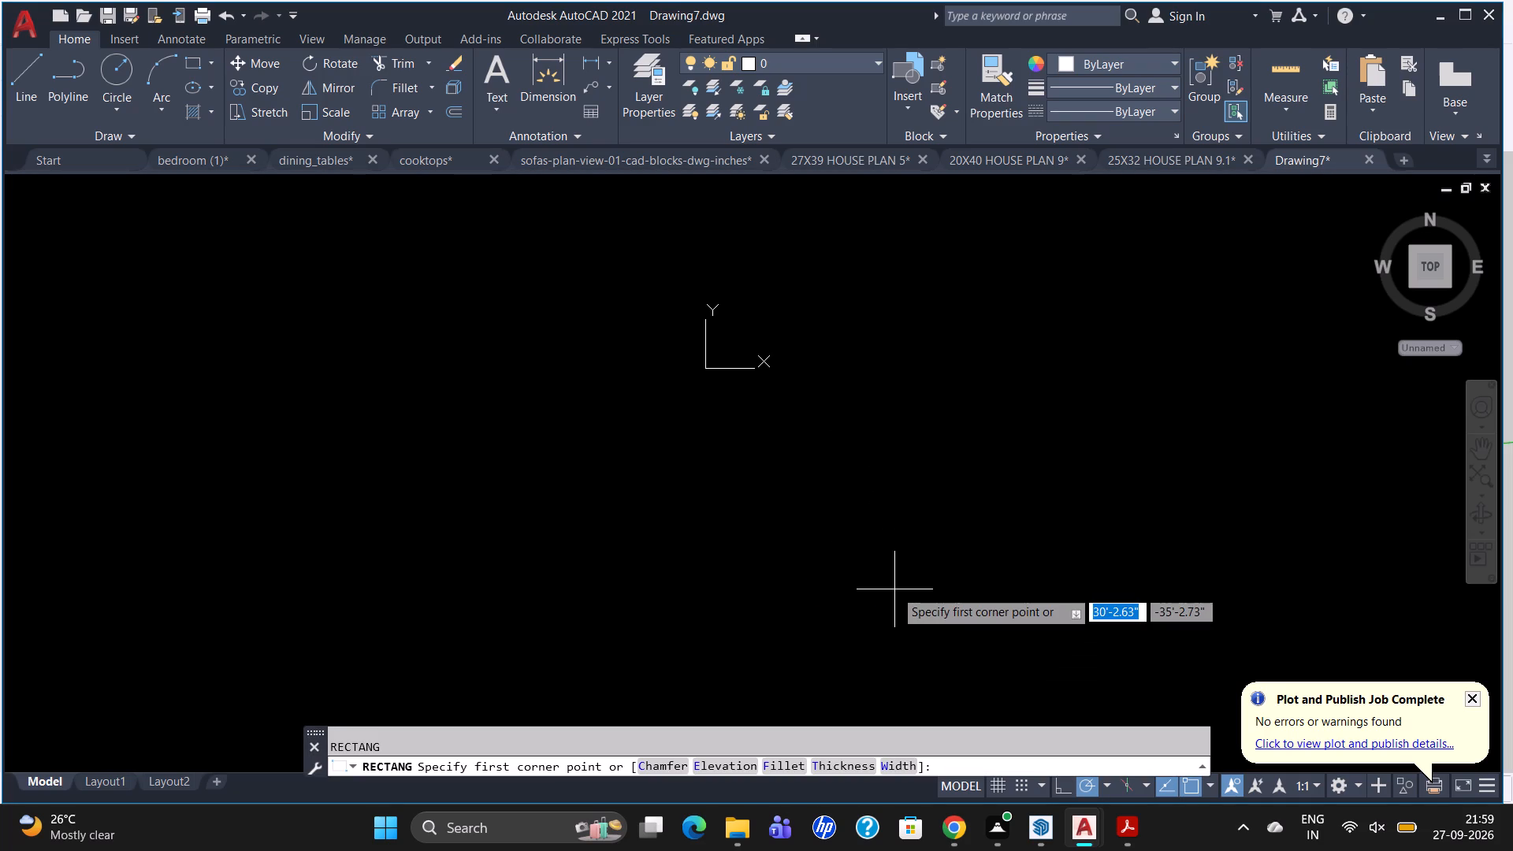
{"action": "left_click_drag", "start_coordinate": [822, 344], "coordinate": [827, 352]}
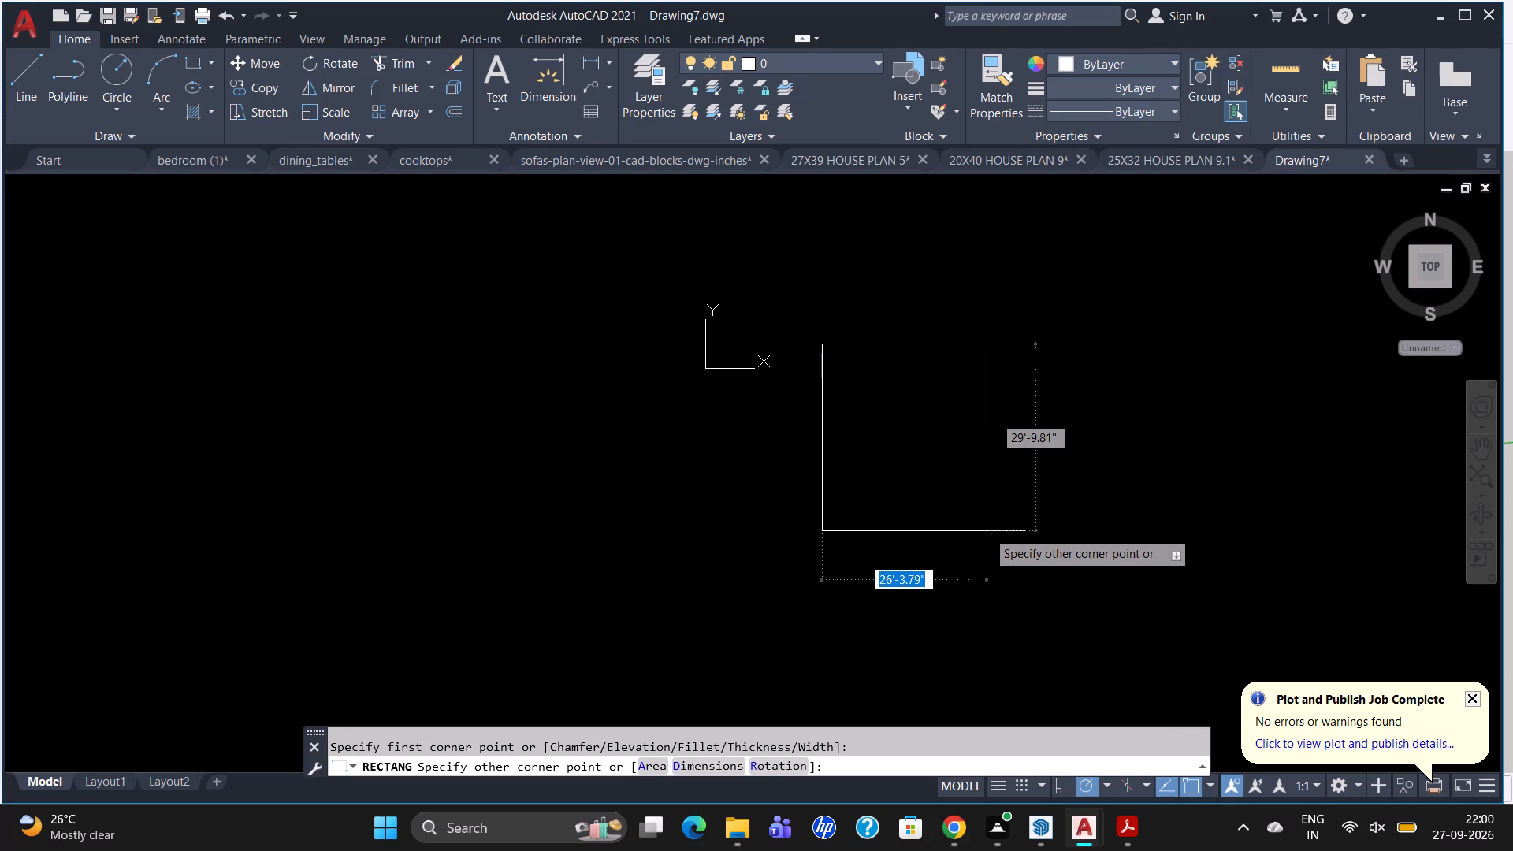
{"action": "type", "text": "27'"}
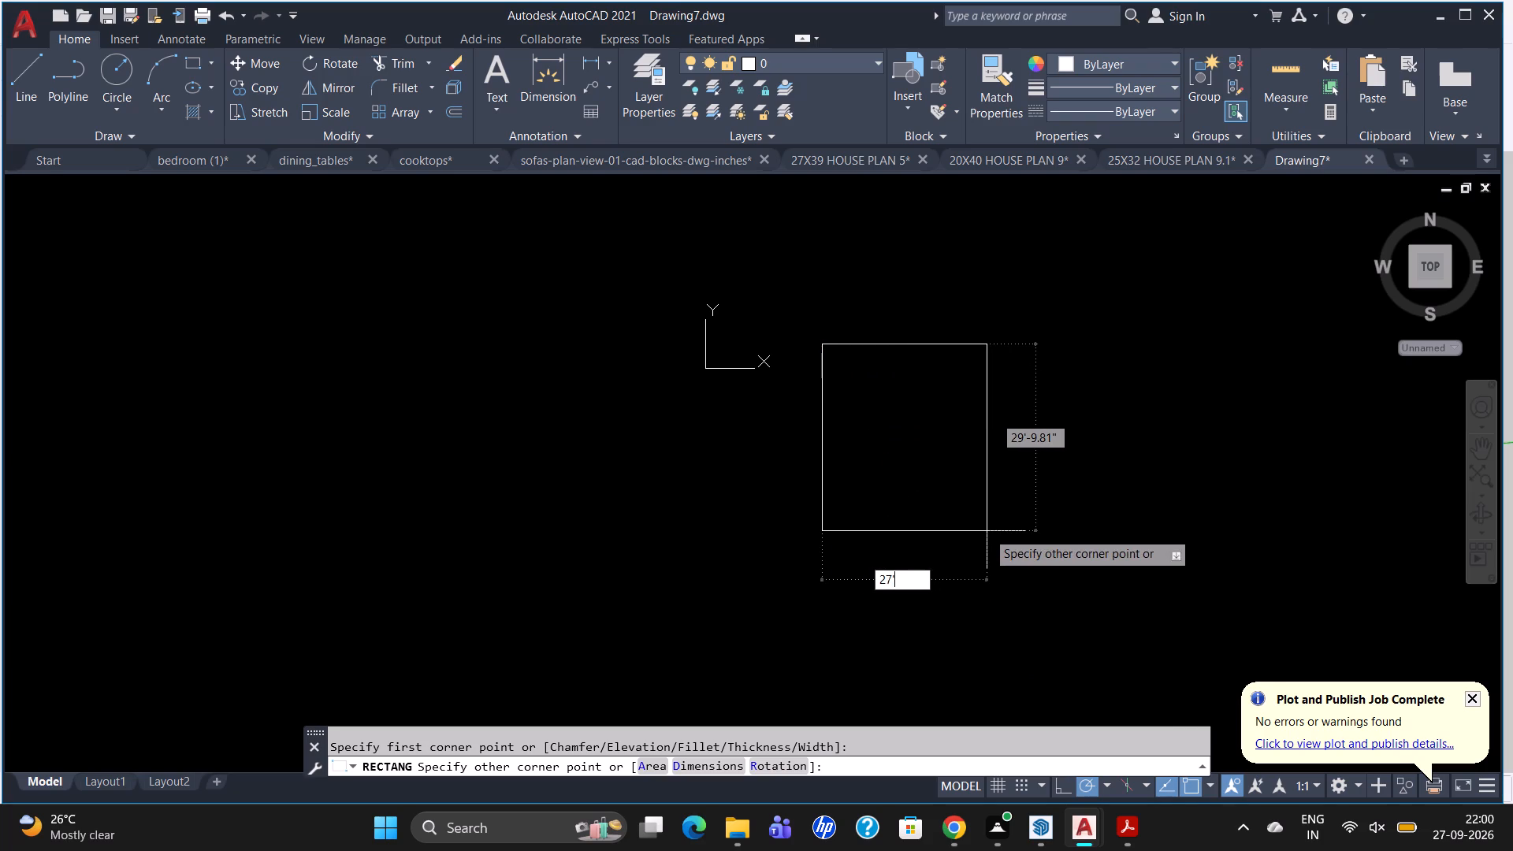
{"action": "key", "text": "Tab"}
{"action": "type", "text": "37'"}
{"action": "key", "text": "Return"}
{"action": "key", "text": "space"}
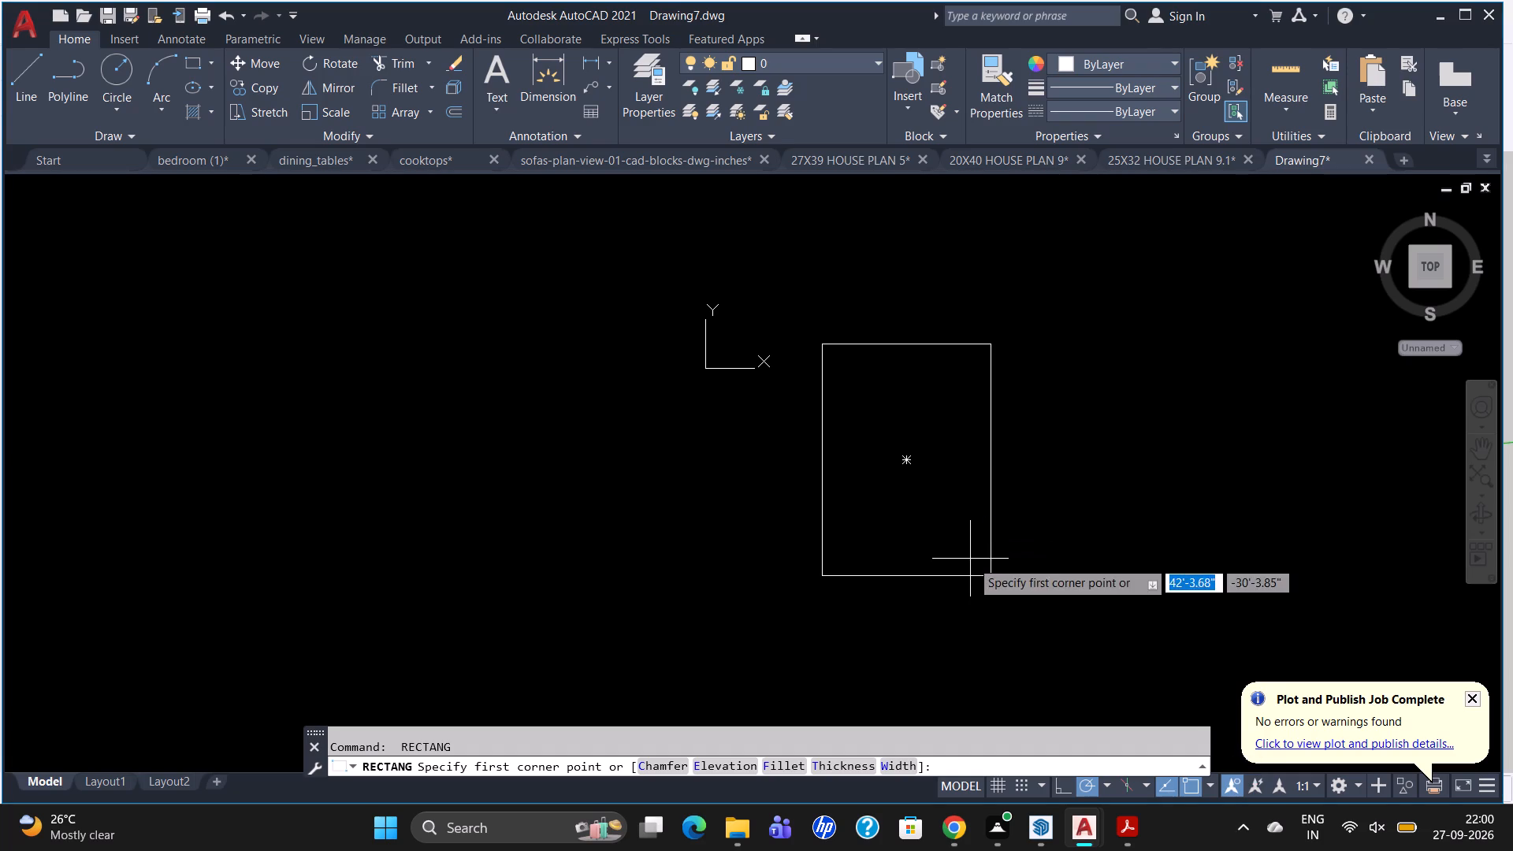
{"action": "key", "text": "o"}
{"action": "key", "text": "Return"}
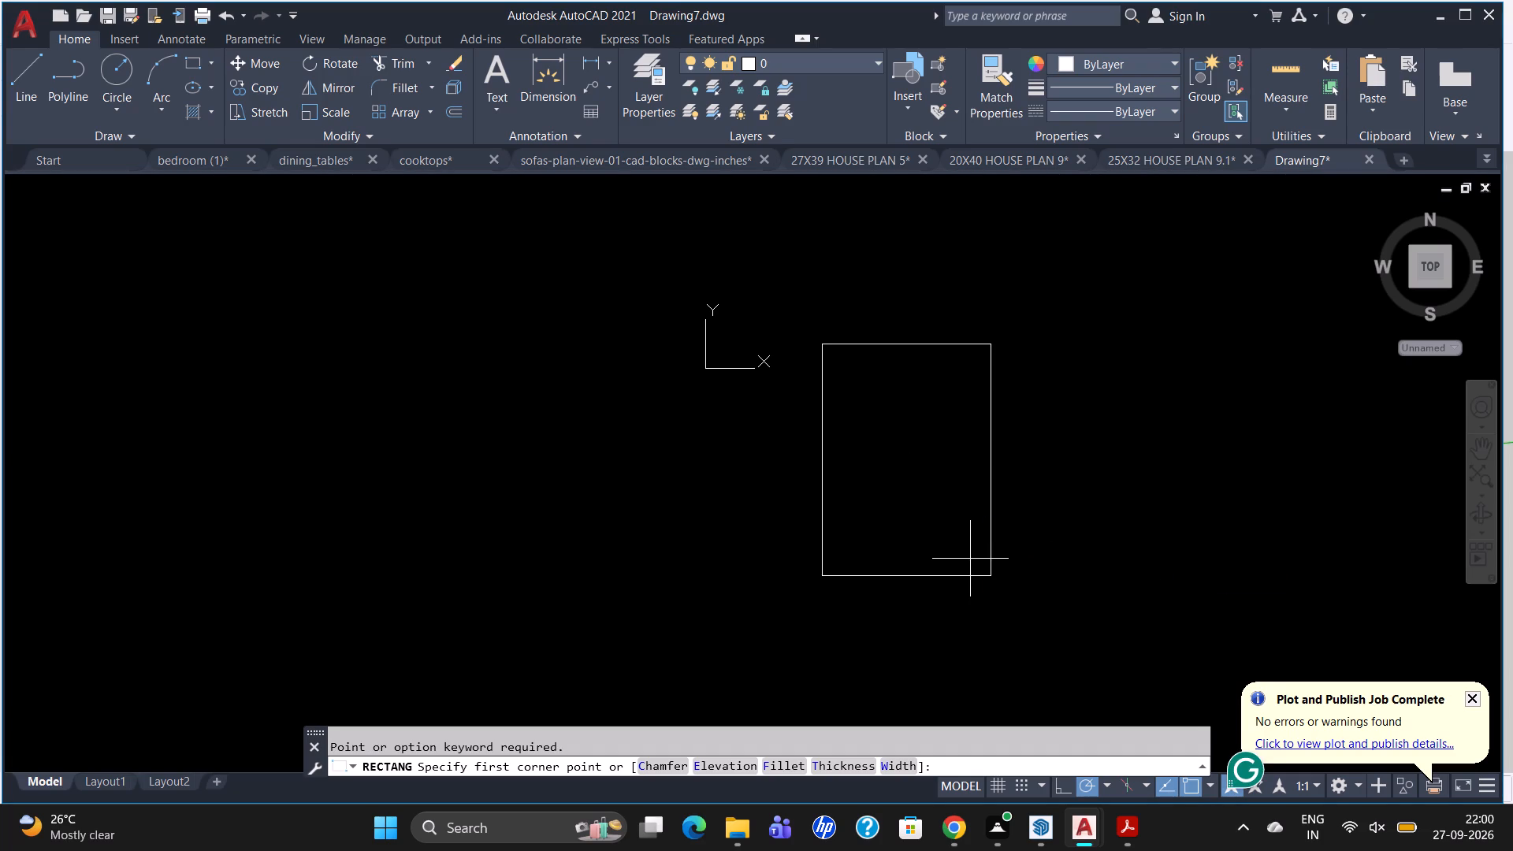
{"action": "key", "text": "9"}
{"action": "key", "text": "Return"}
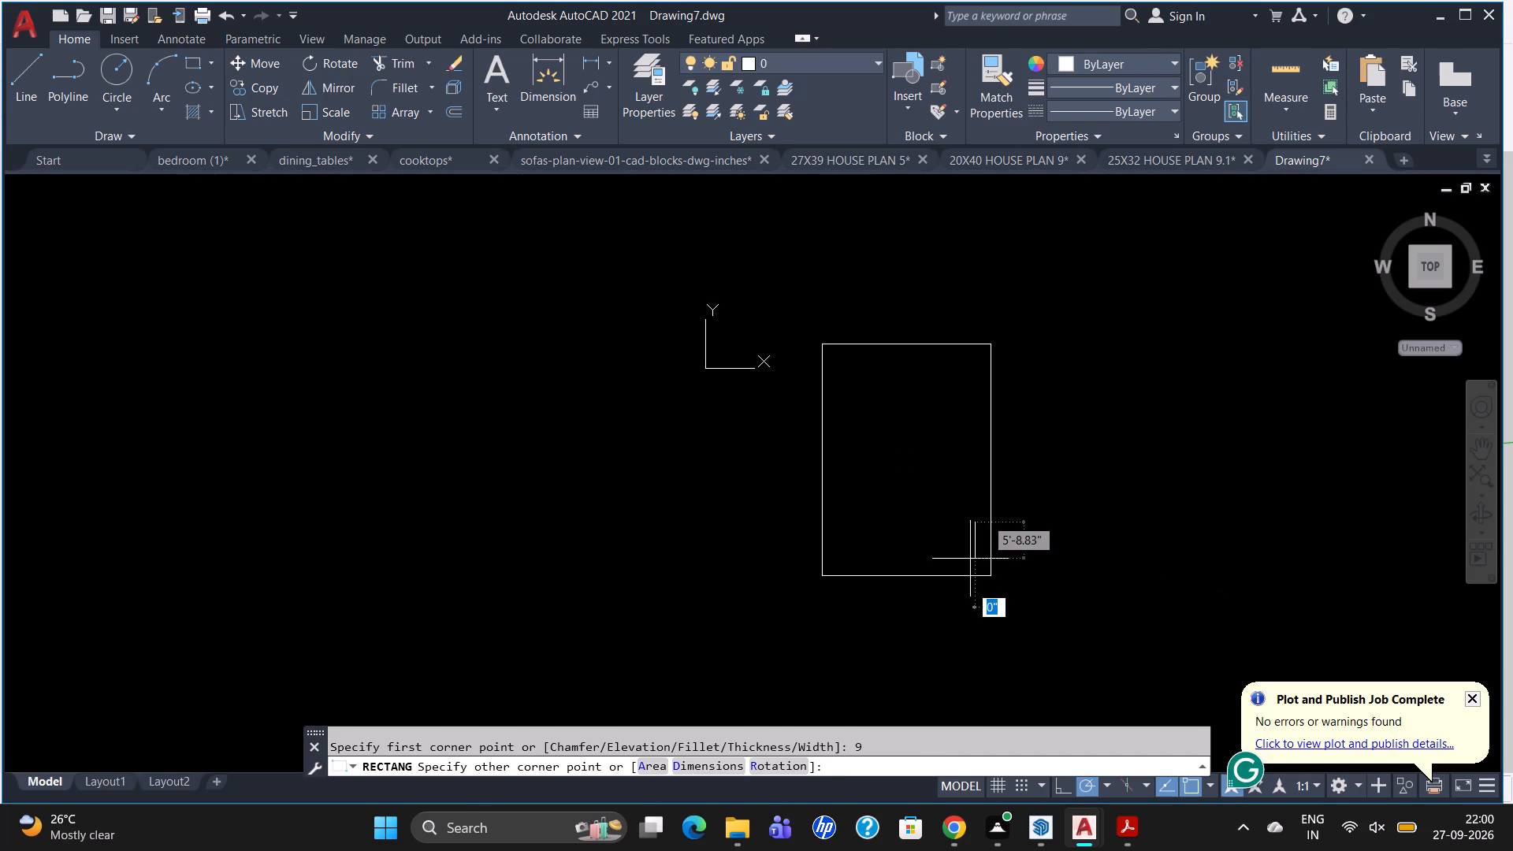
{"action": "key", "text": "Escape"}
Offset the 27' x 37' rectangle inward by 9" to form the outer wall thickness.
{"action": "key", "text": "o"}
{"action": "key", "text": "Return"}
{"action": "key", "text": "9"}
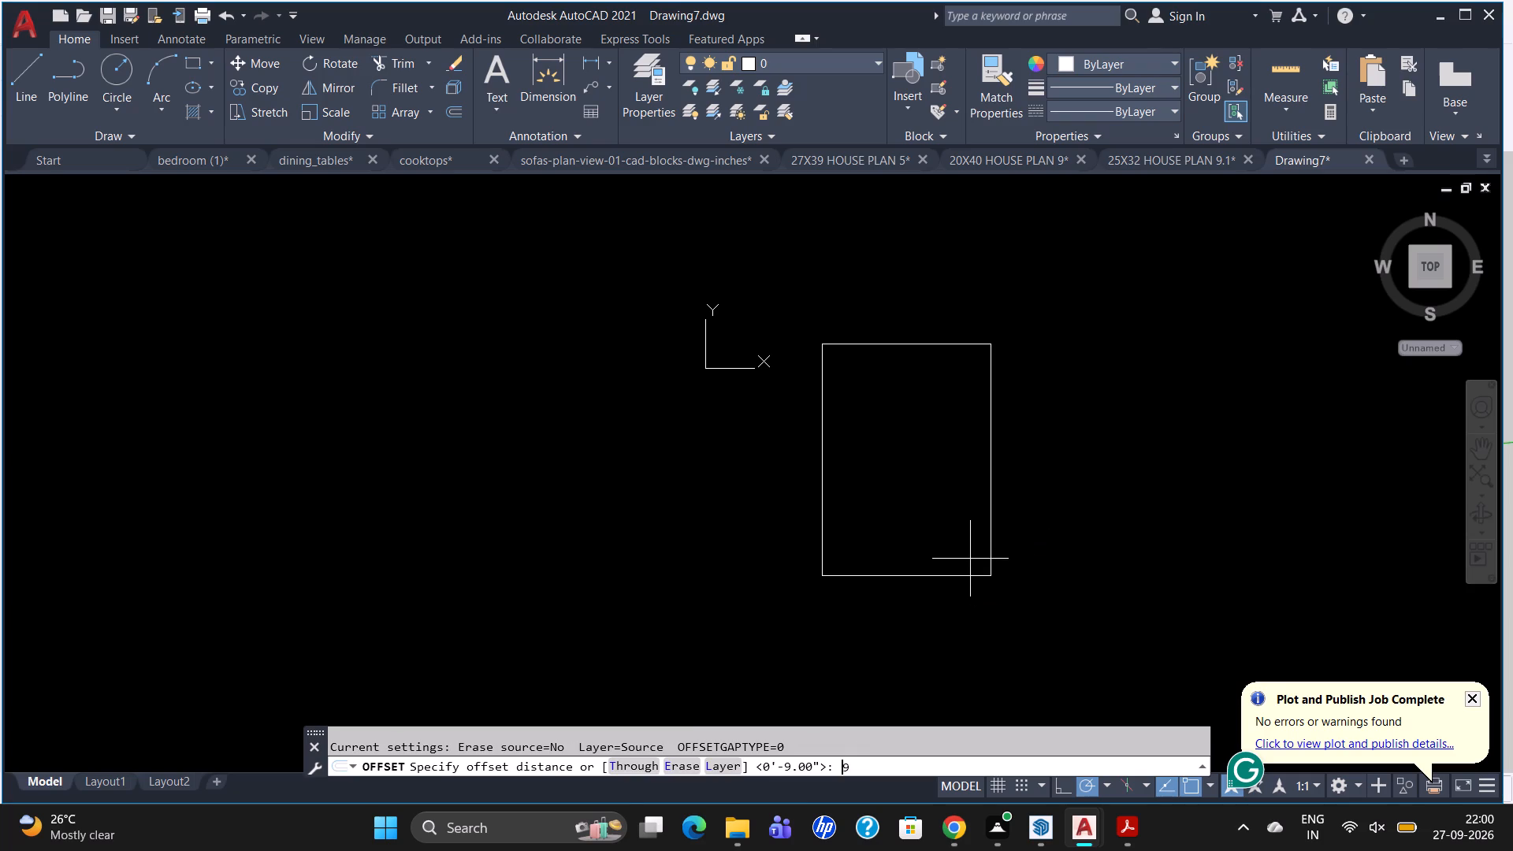
{"action": "key", "text": "Return"}
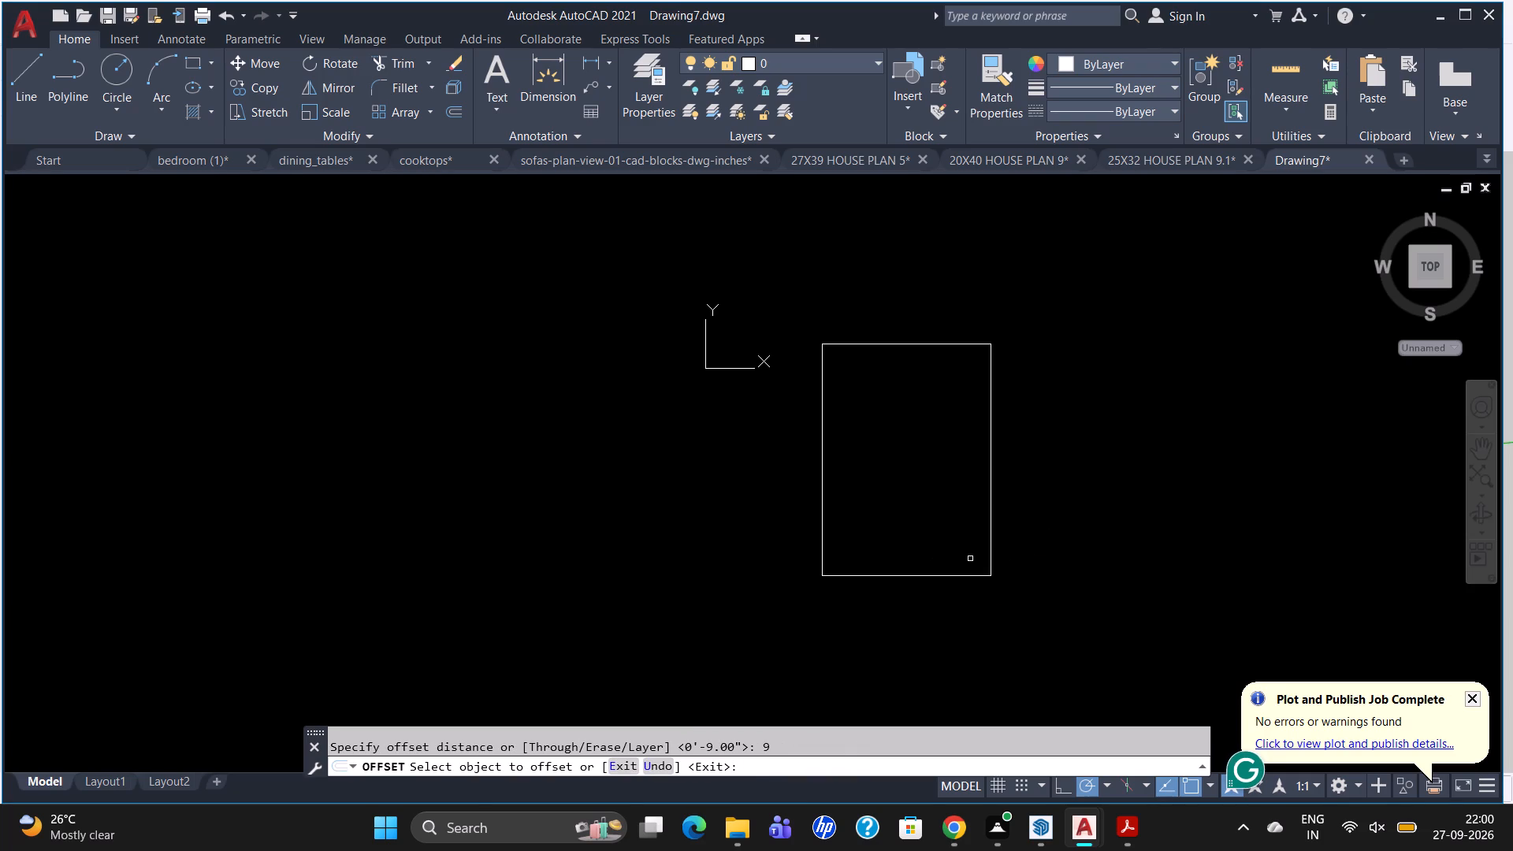
{"action": "left_click", "coordinate": [916, 343]}
{"action": "left_click", "coordinate": [919, 381]}
{"action": "key", "text": "Escape"}
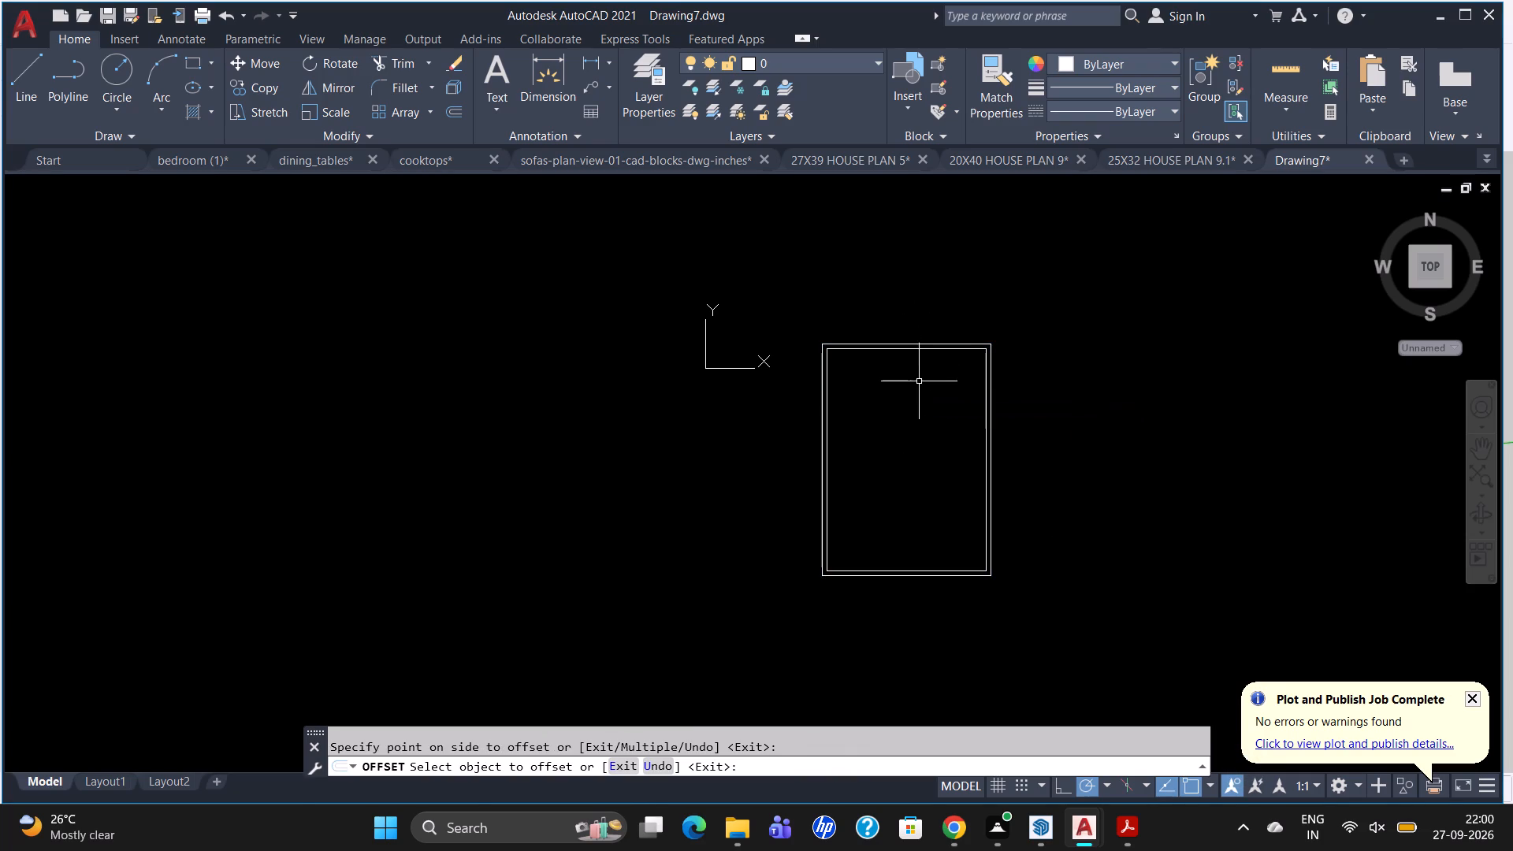
Explode the inner and outer wall rectangles into separate lines.
{"action": "left_click", "coordinate": [931, 348]}
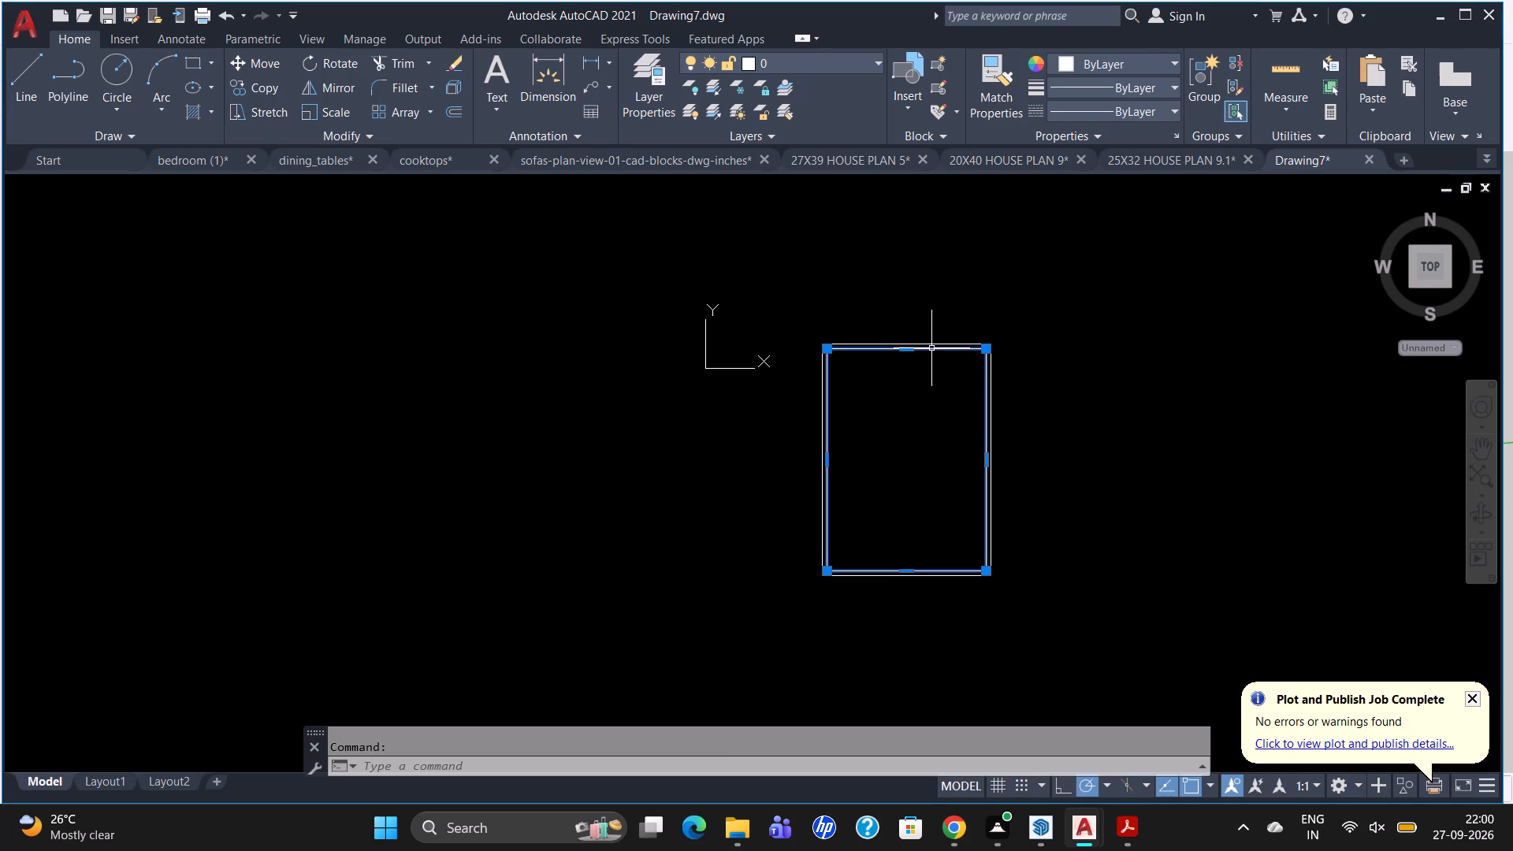
{"action": "key", "text": "x"}
{"action": "key", "text": "Return"}
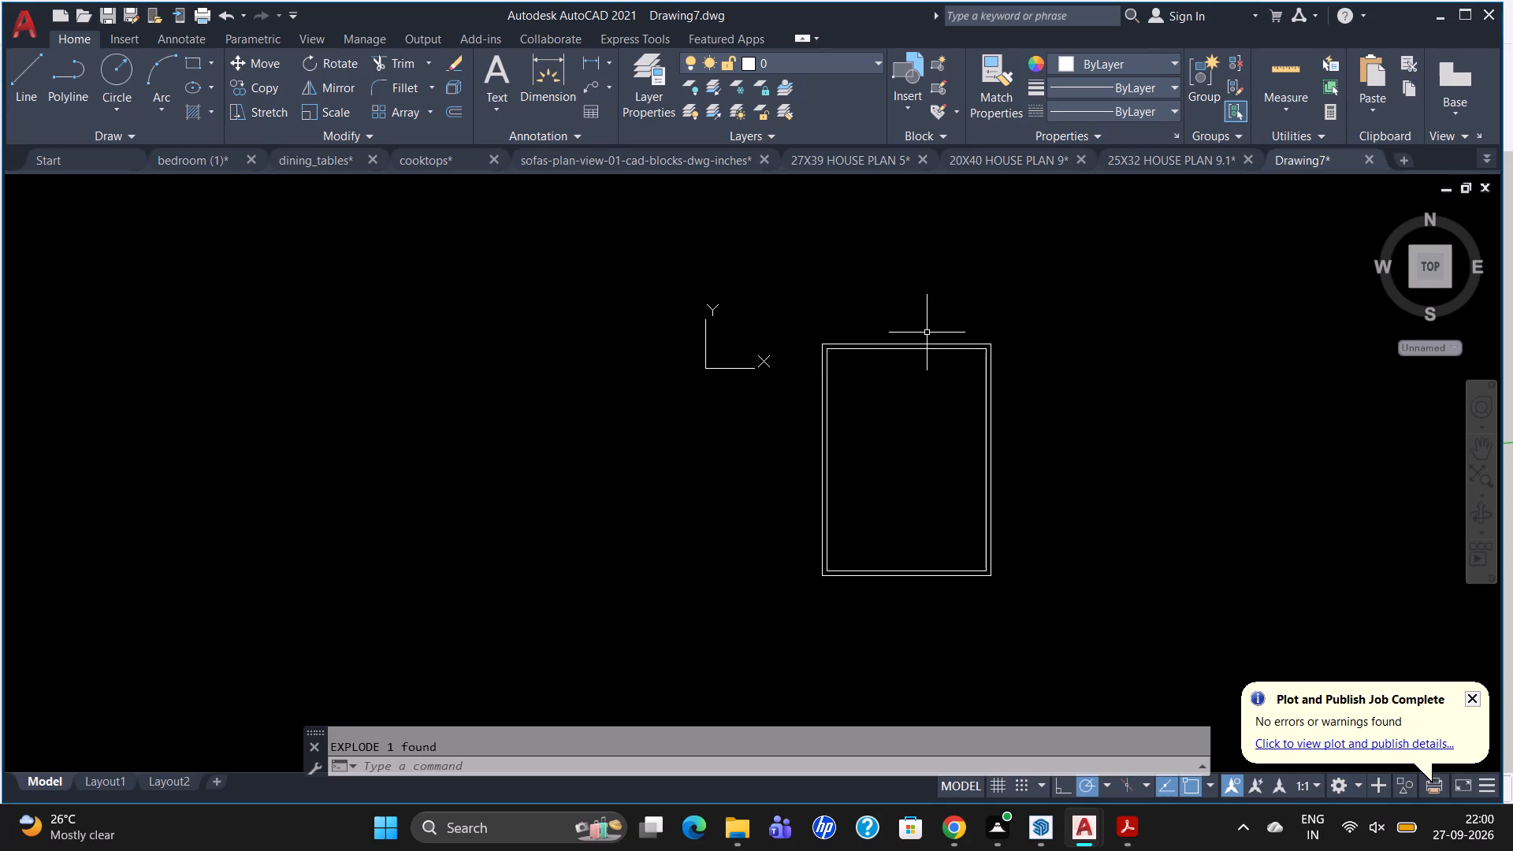
{"action": "left_click", "coordinate": [946, 343]}
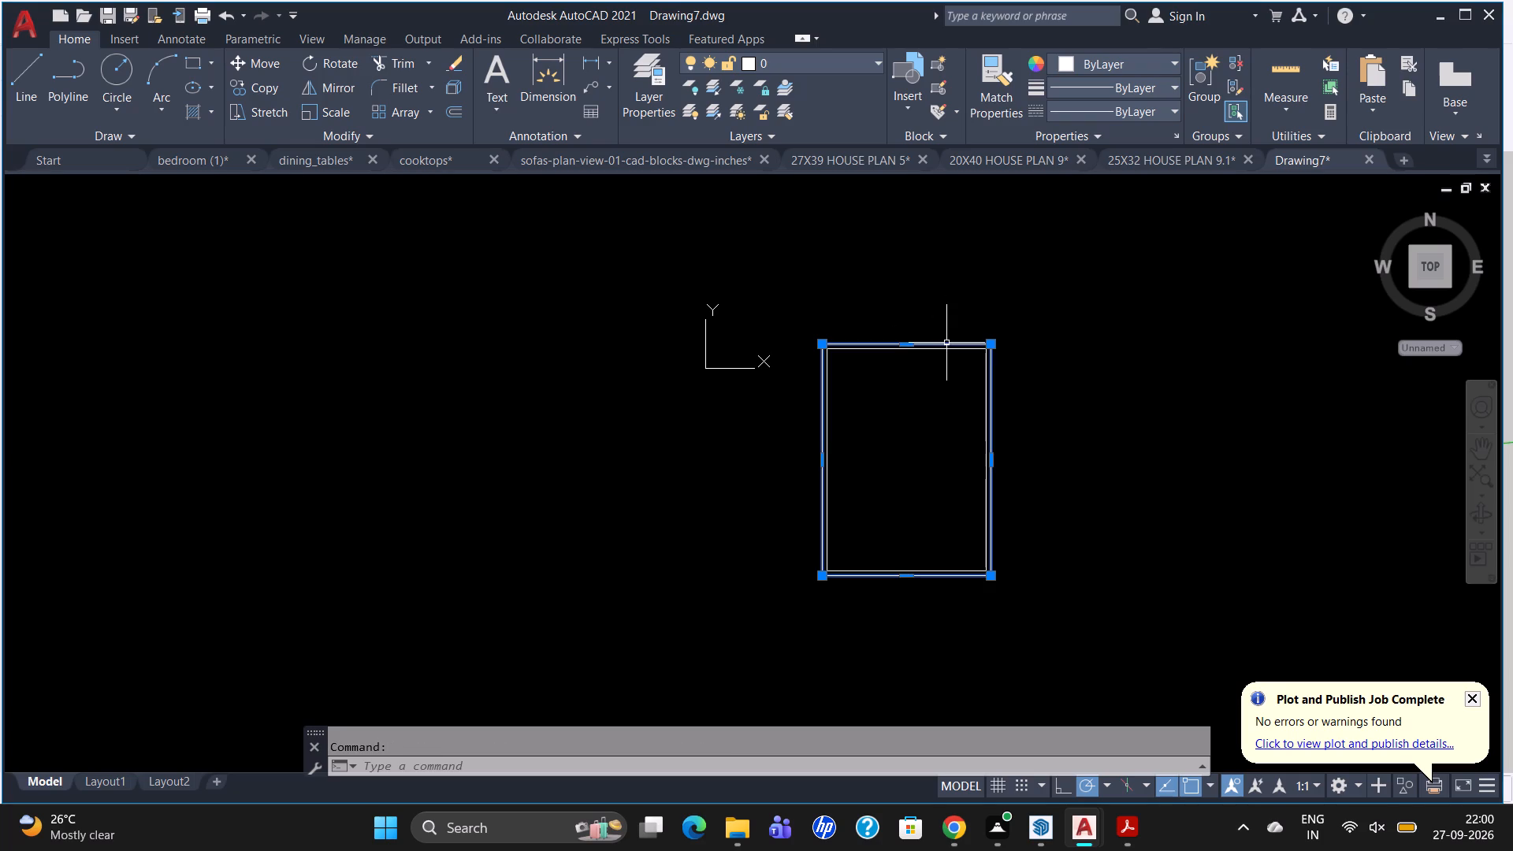
{"action": "key", "text": "x"}
{"action": "key", "text": "Return"}
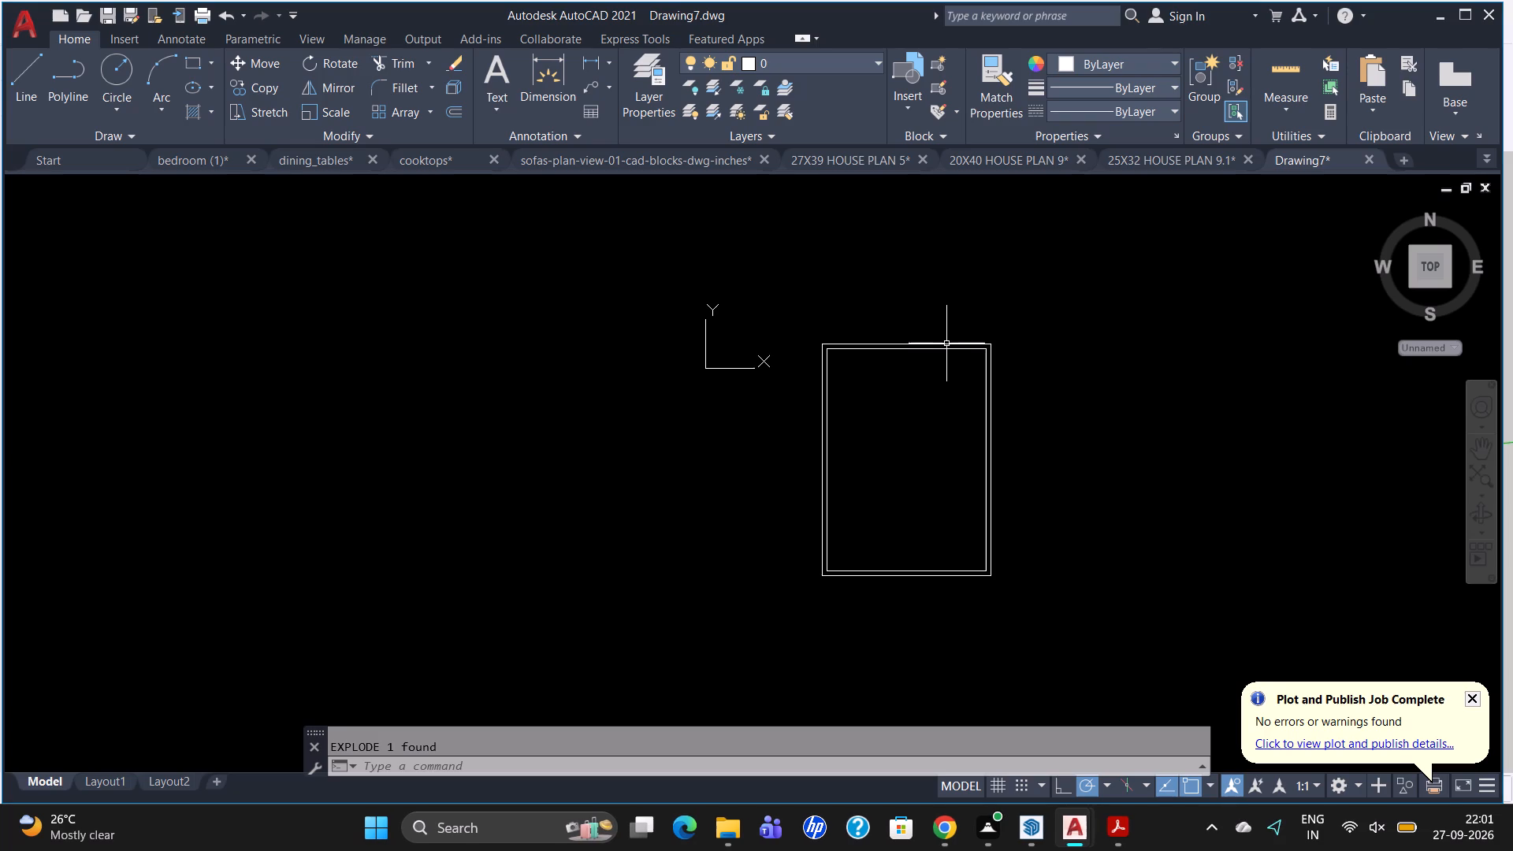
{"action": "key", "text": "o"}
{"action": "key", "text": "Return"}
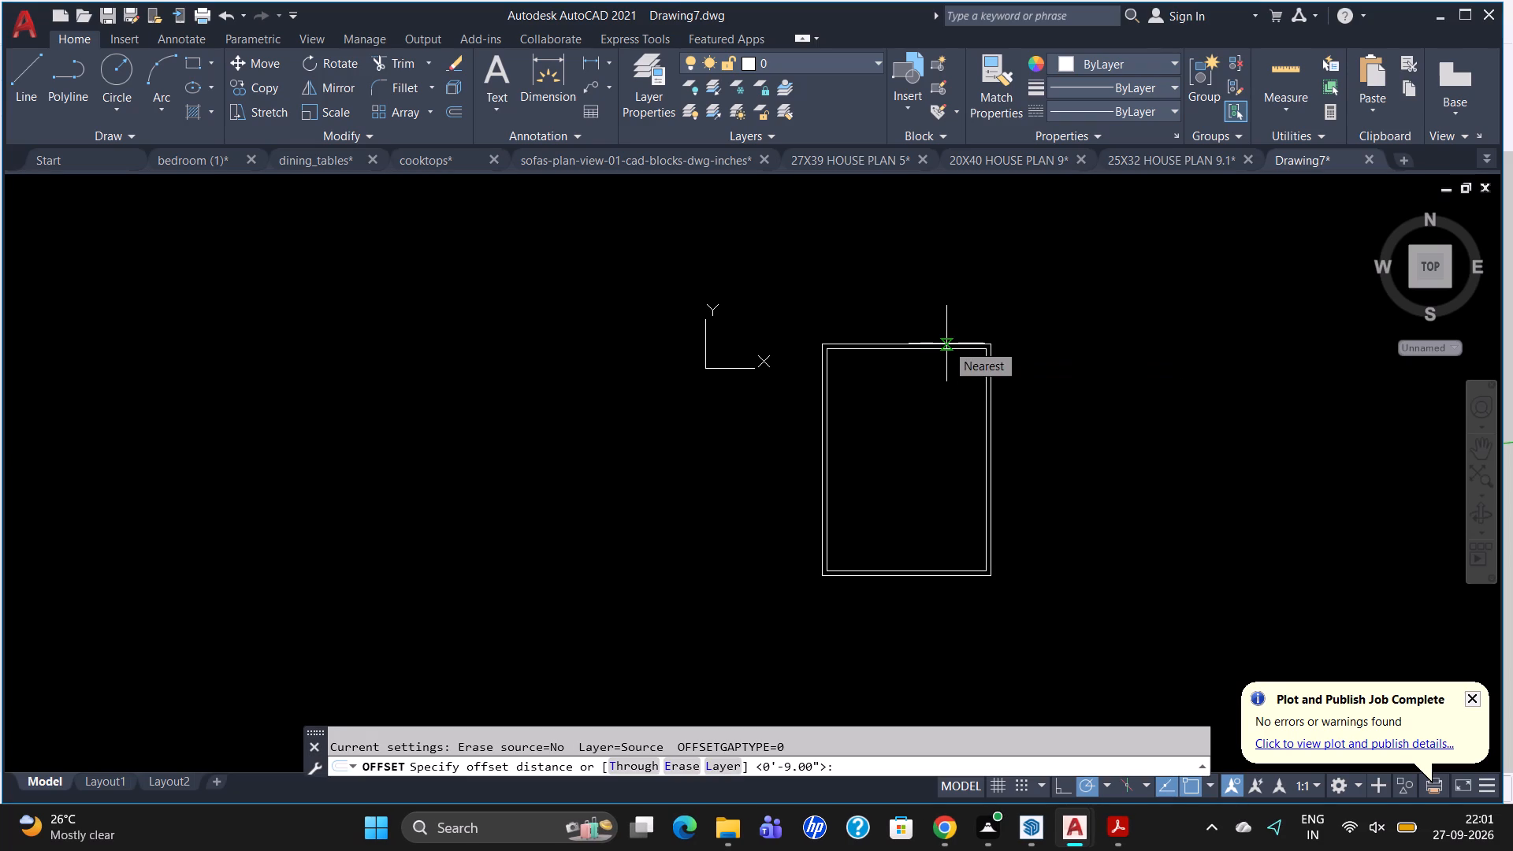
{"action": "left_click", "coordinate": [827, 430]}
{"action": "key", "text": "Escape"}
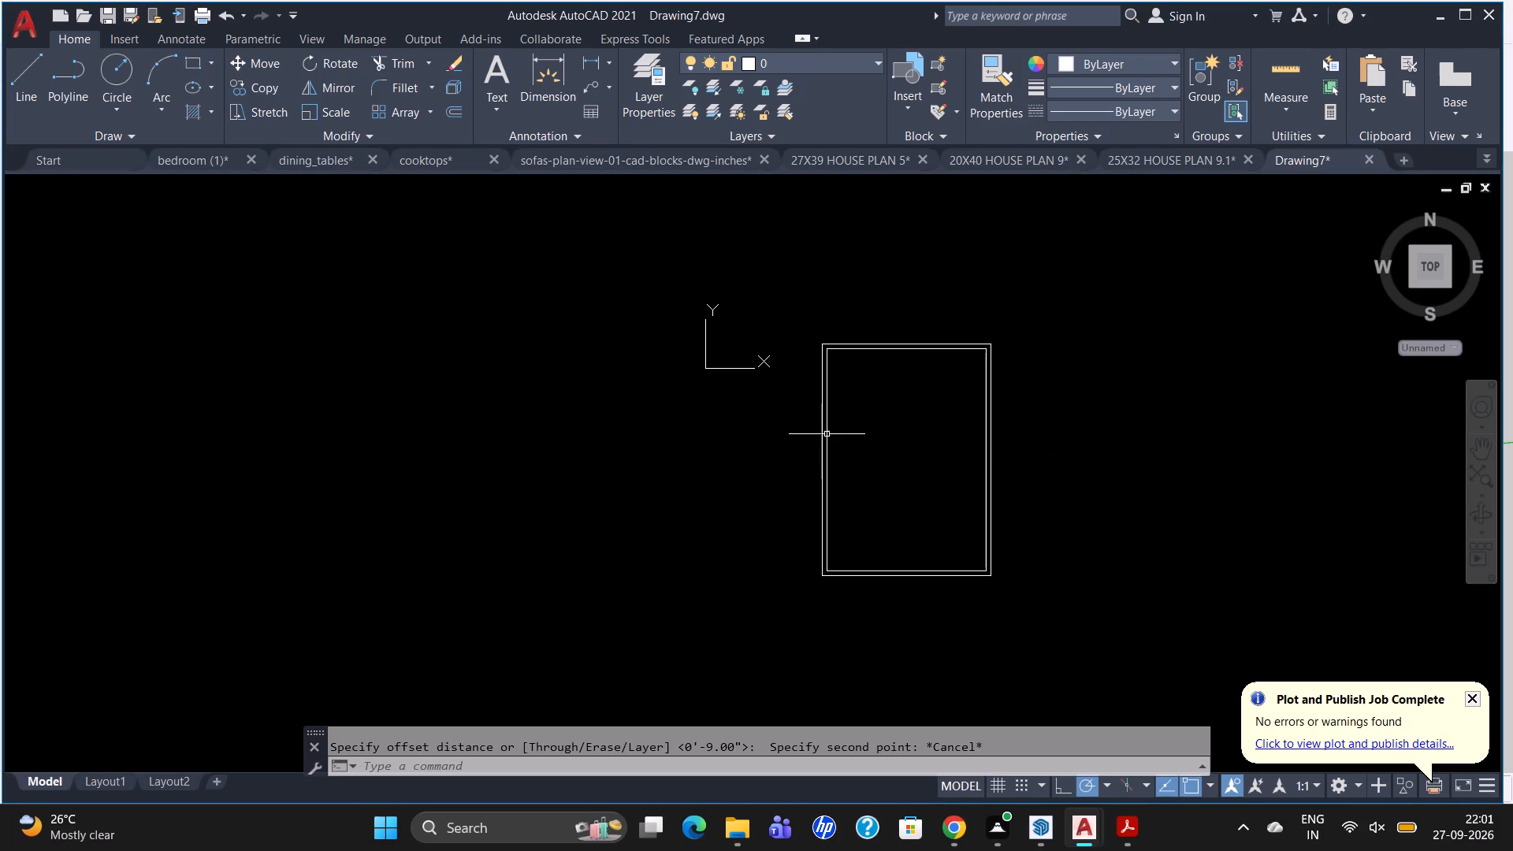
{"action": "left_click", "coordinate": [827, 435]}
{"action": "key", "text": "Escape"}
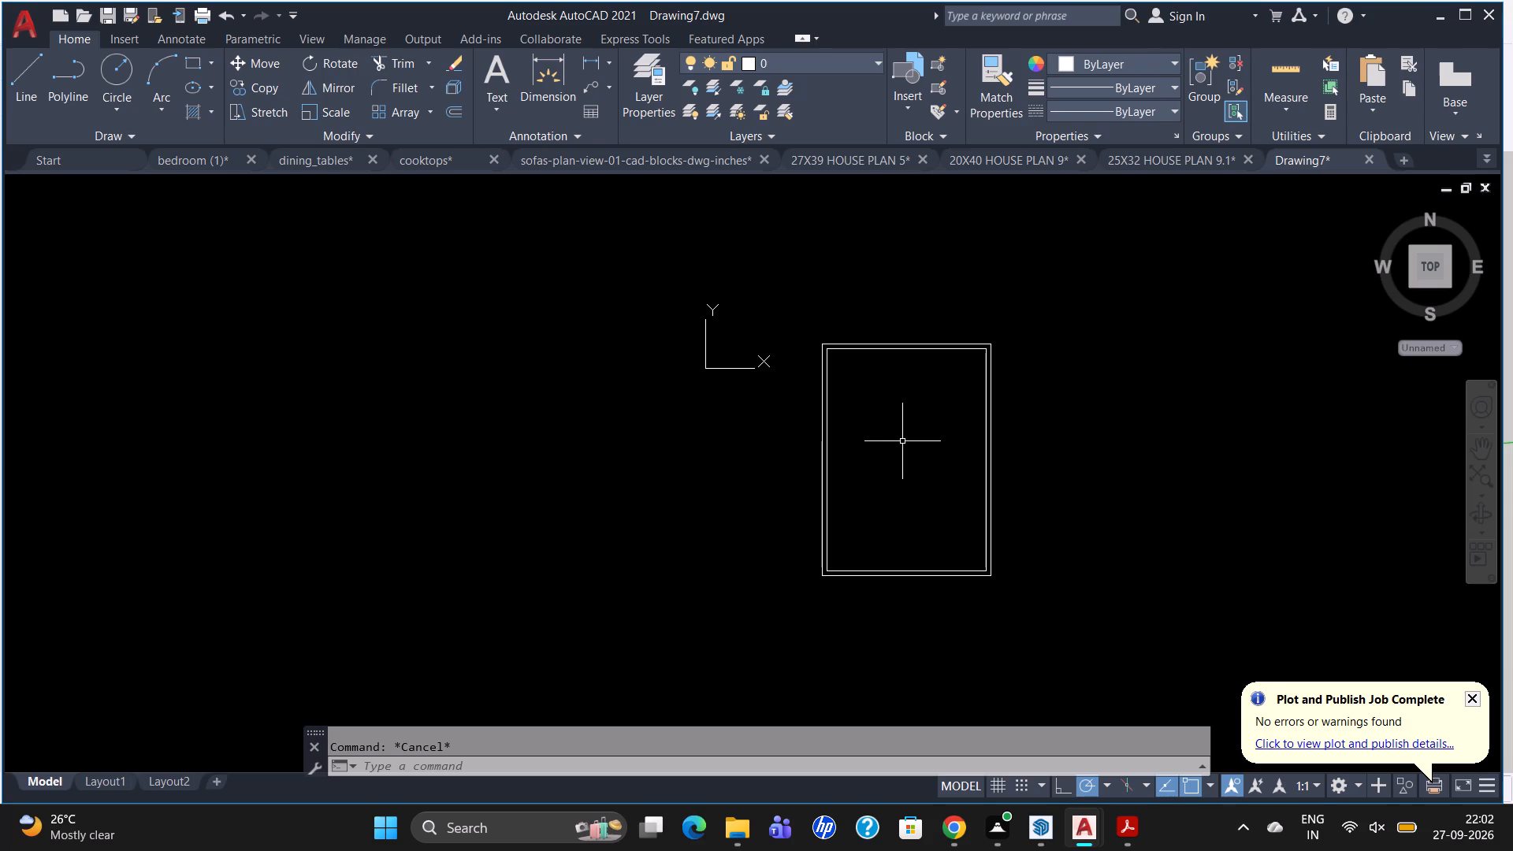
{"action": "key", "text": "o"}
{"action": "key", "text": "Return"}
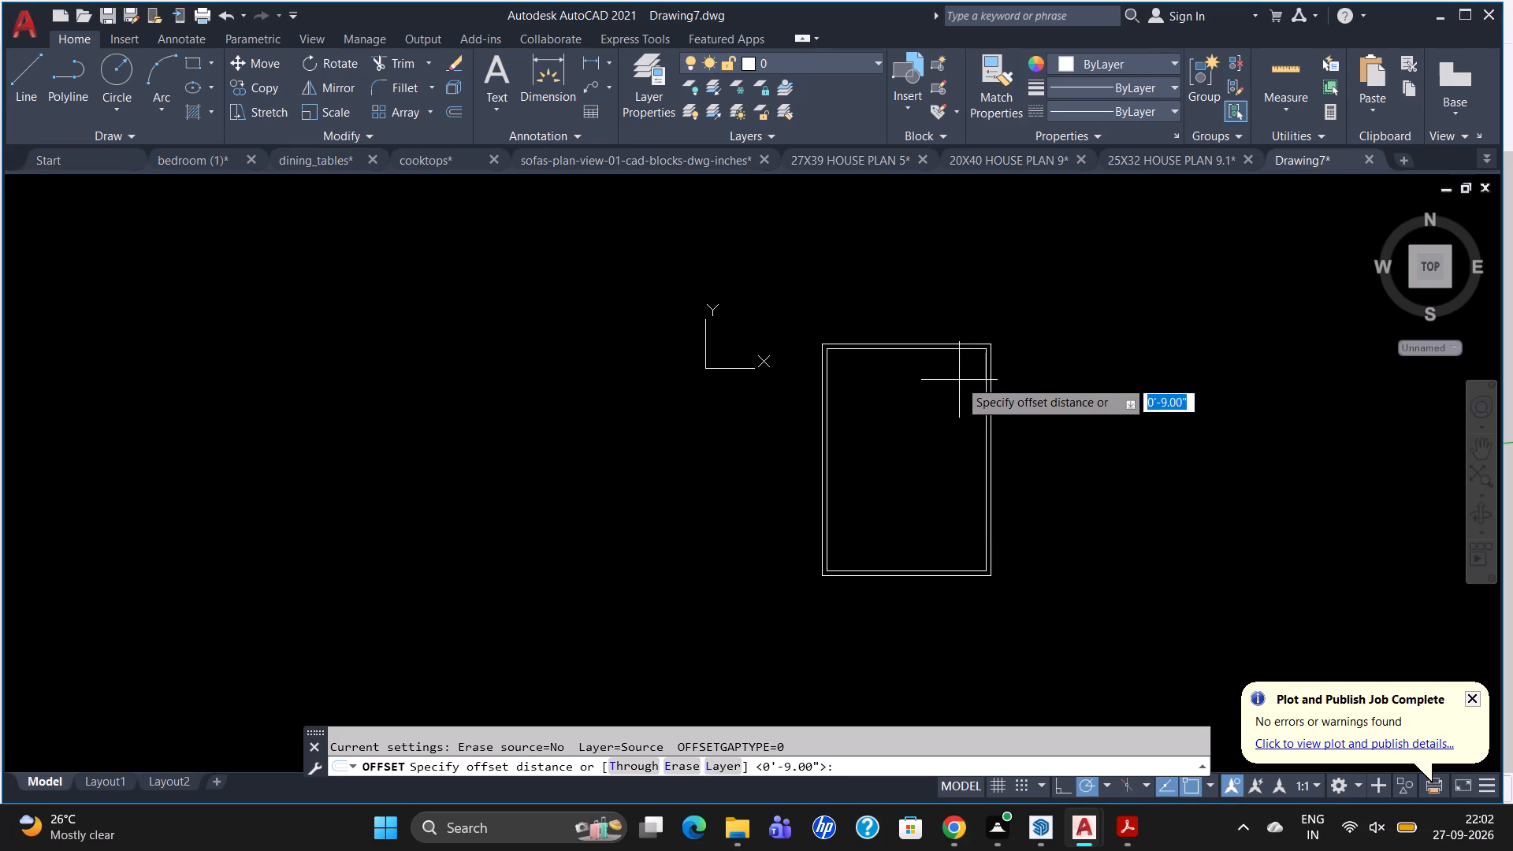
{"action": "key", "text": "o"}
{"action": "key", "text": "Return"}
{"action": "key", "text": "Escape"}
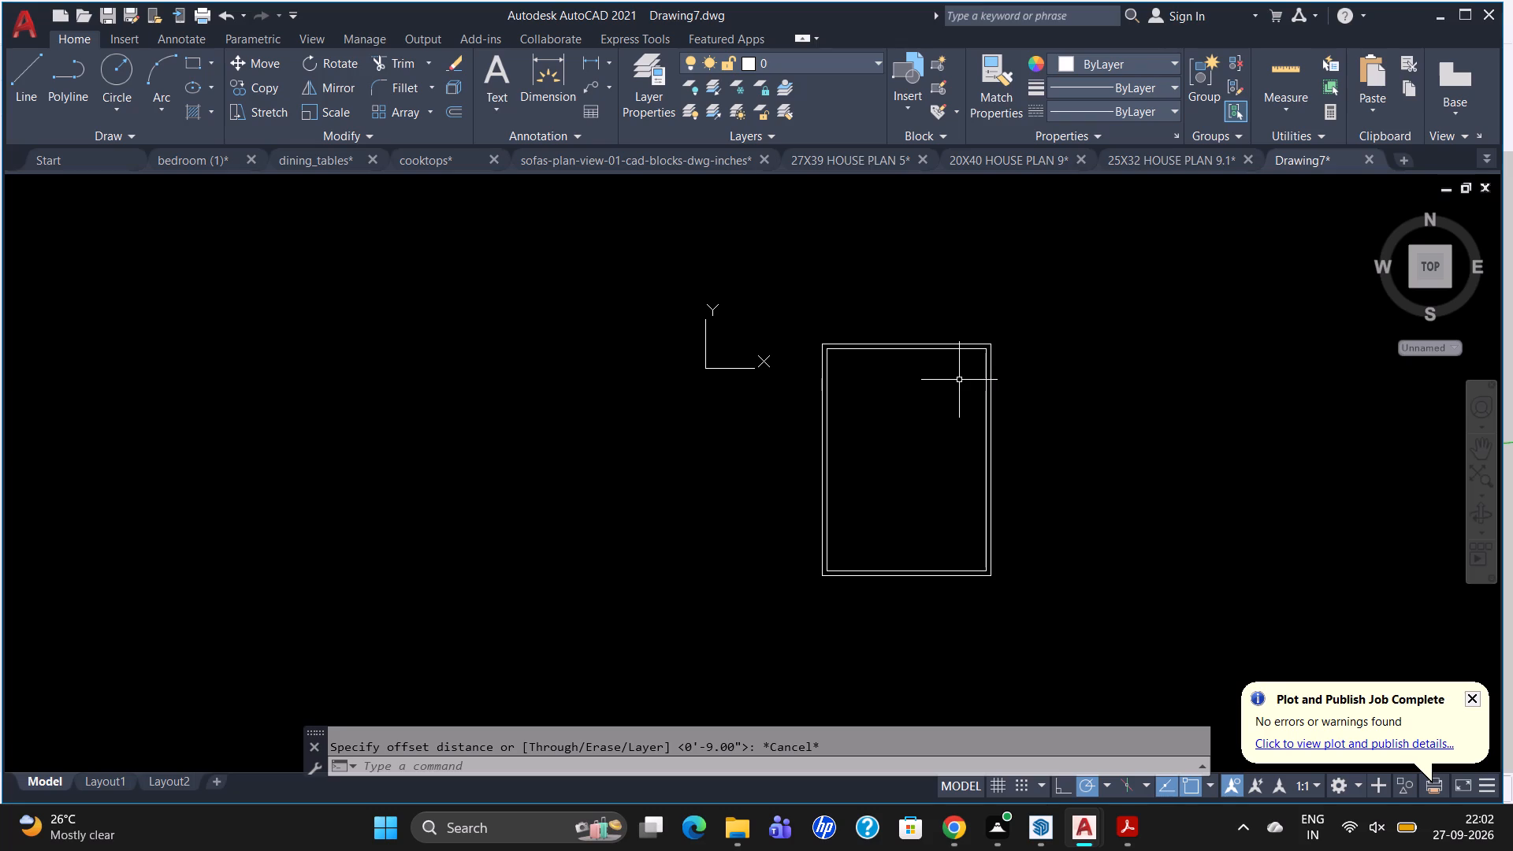
Offset the inner west wall line 10' to the east, and offset the result 4" further east to form a full-height partition.
{"action": "key", "text": "o"}
{"action": "key", "text": "Return"}
{"action": "type", "text": "10'"}
{"action": "key", "text": "Return"}
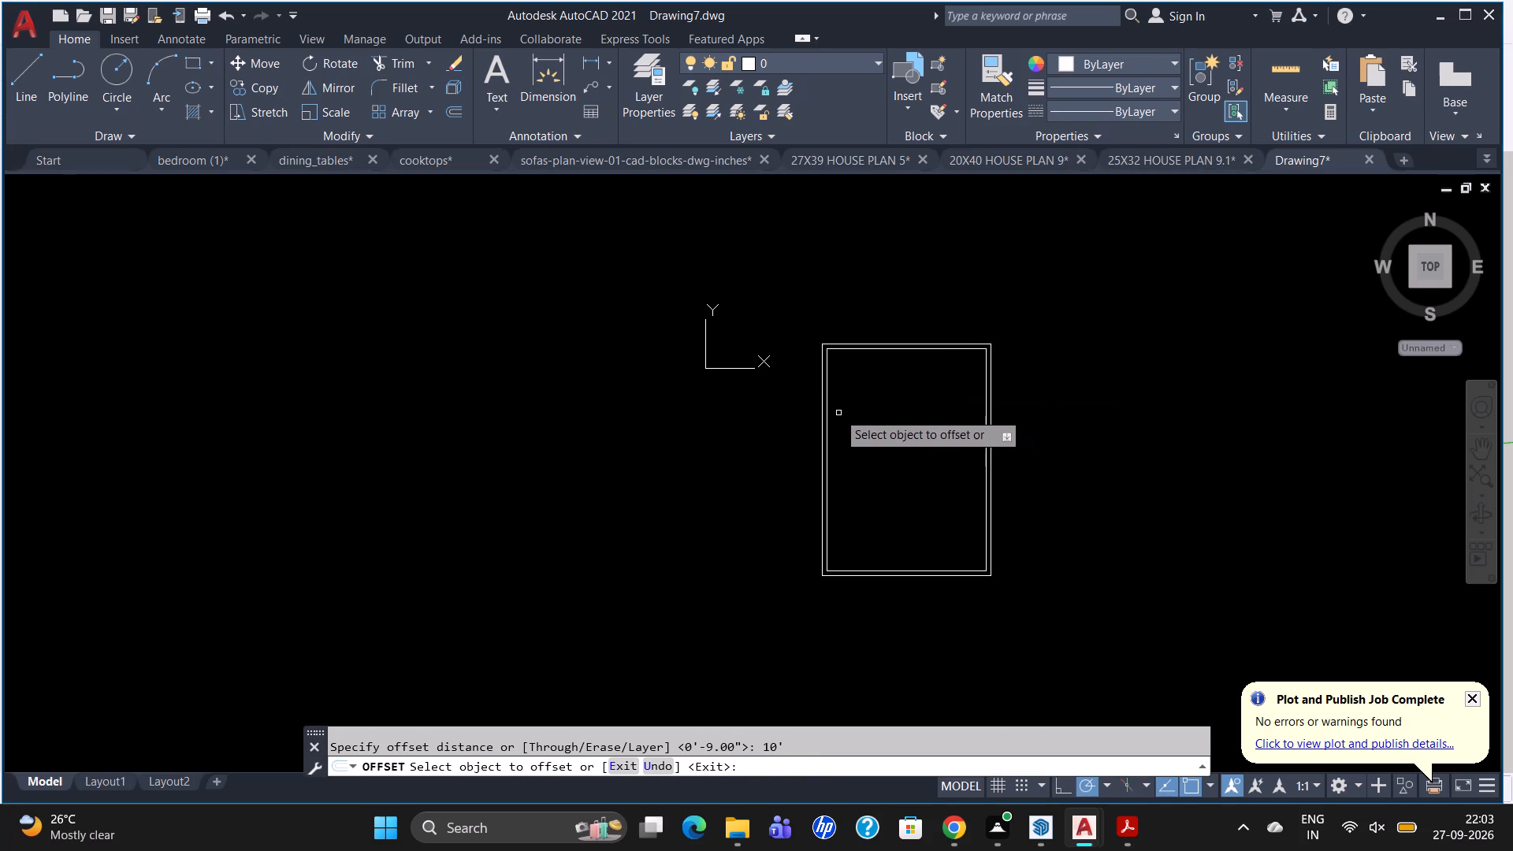
{"action": "left_click", "coordinate": [826, 392]}
{"action": "left_click", "coordinate": [872, 397]}
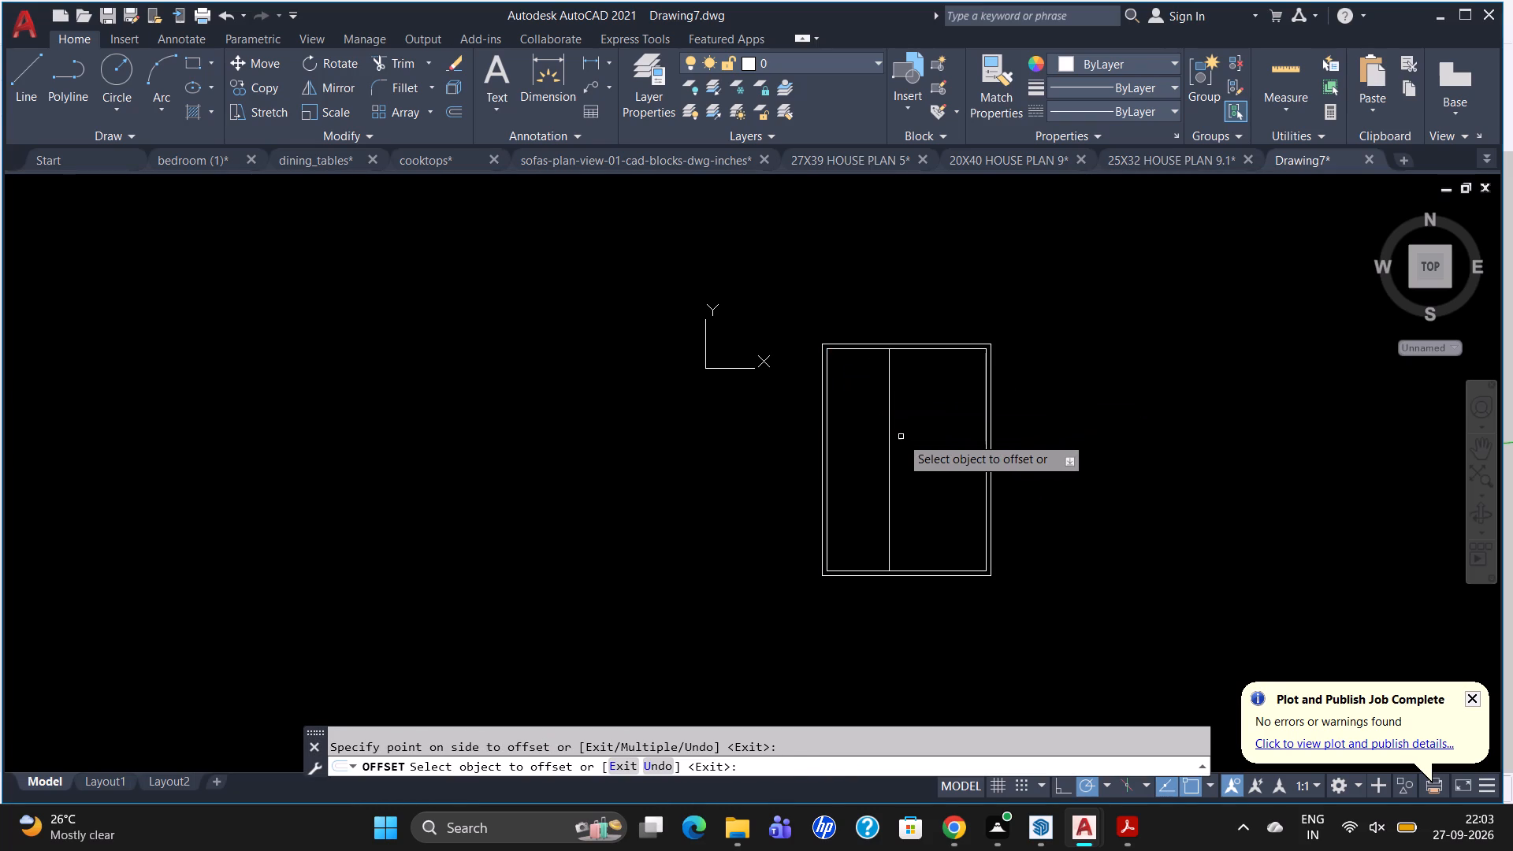
{"action": "left_click", "coordinate": [892, 428]}
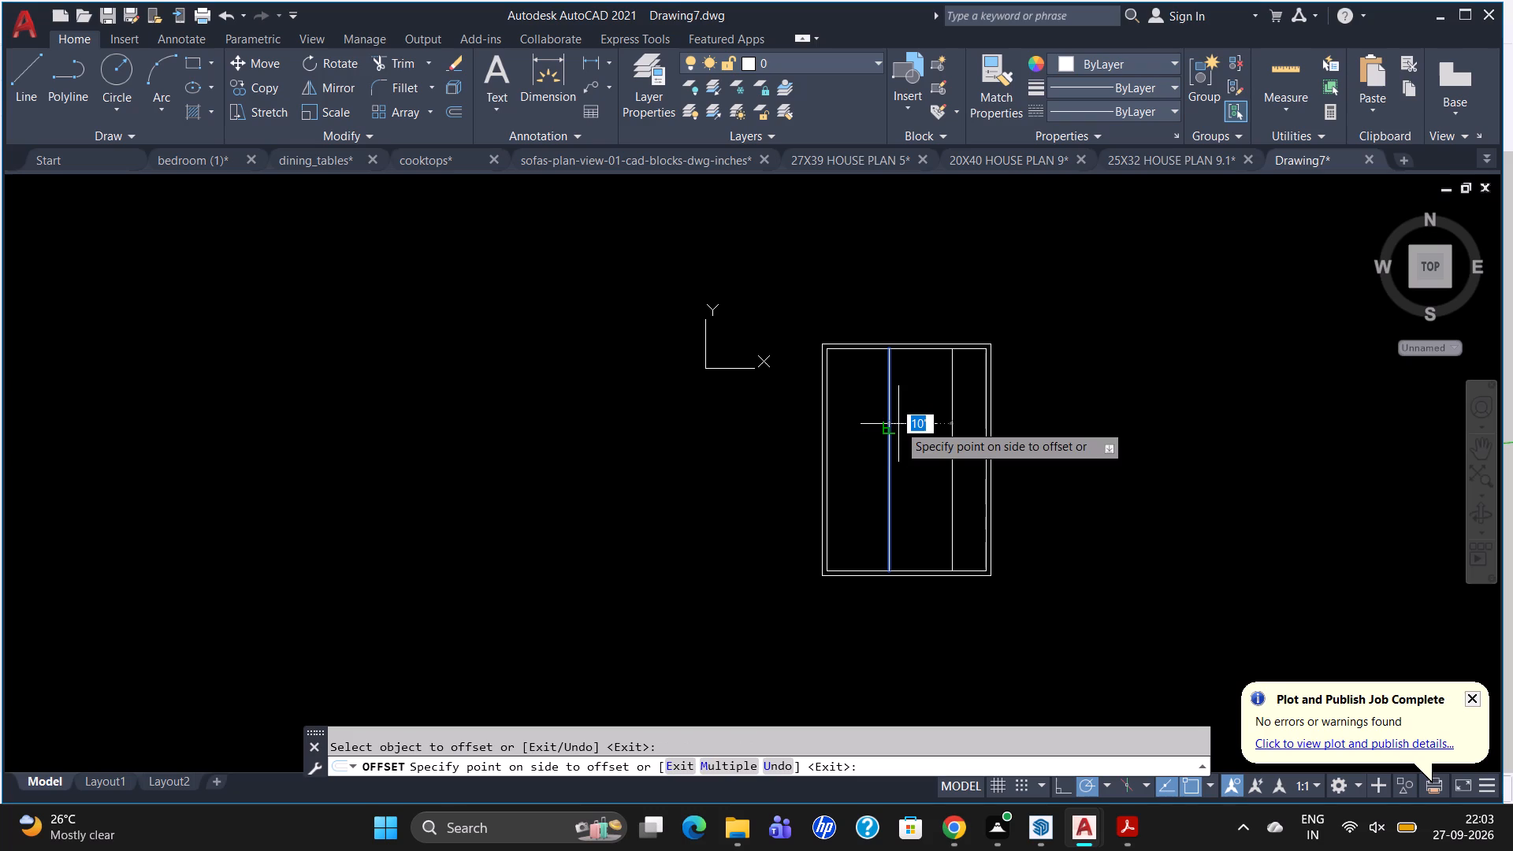
{"action": "key", "text": "5"}
{"action": "key", "text": "BackSpace"}
{"action": "key", "text": "4"}
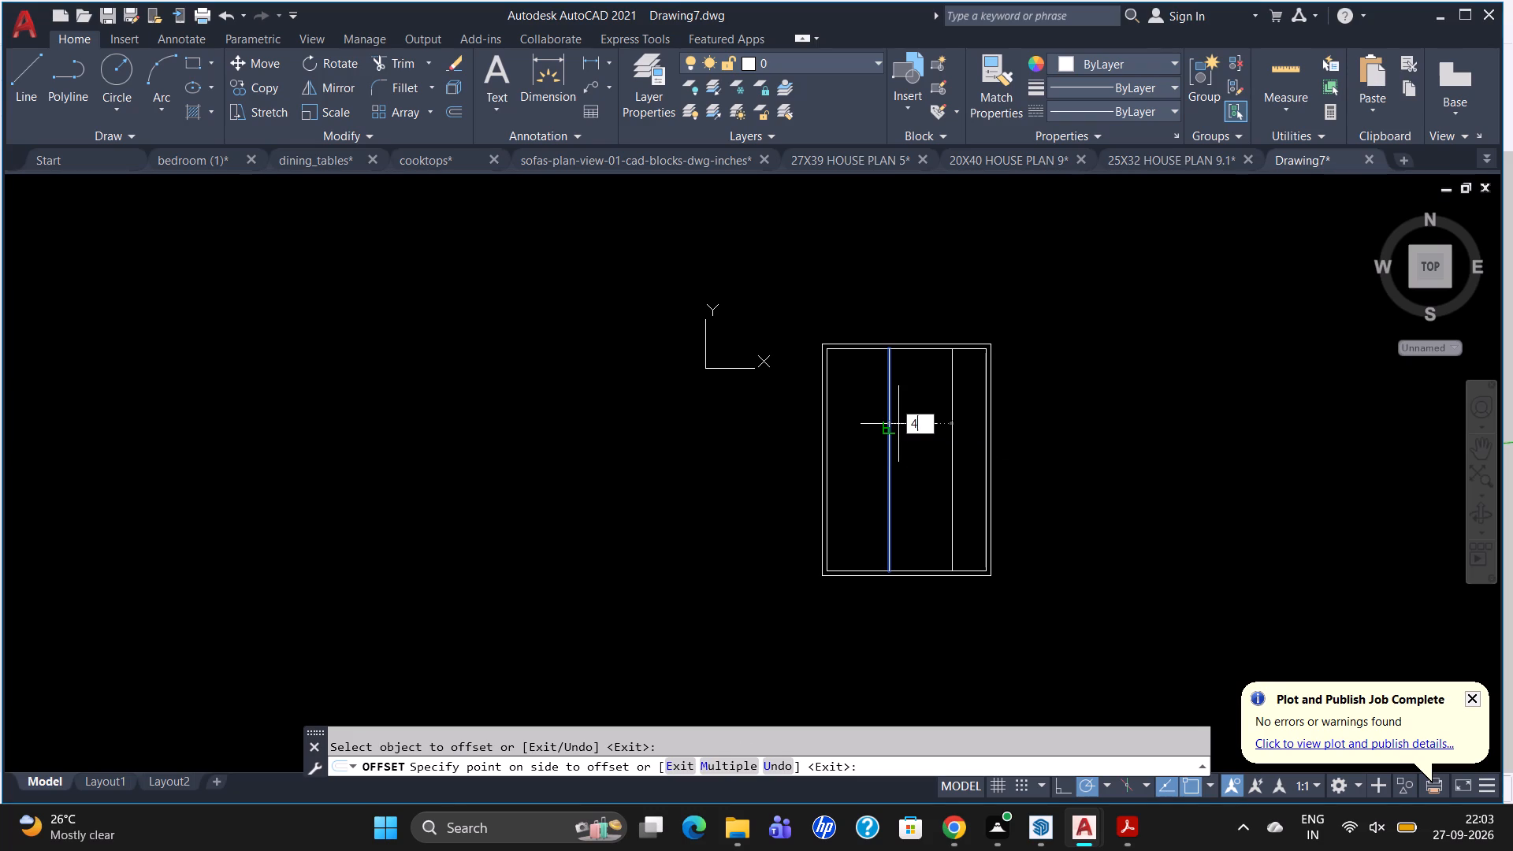
{"action": "key", "text": "Return"}
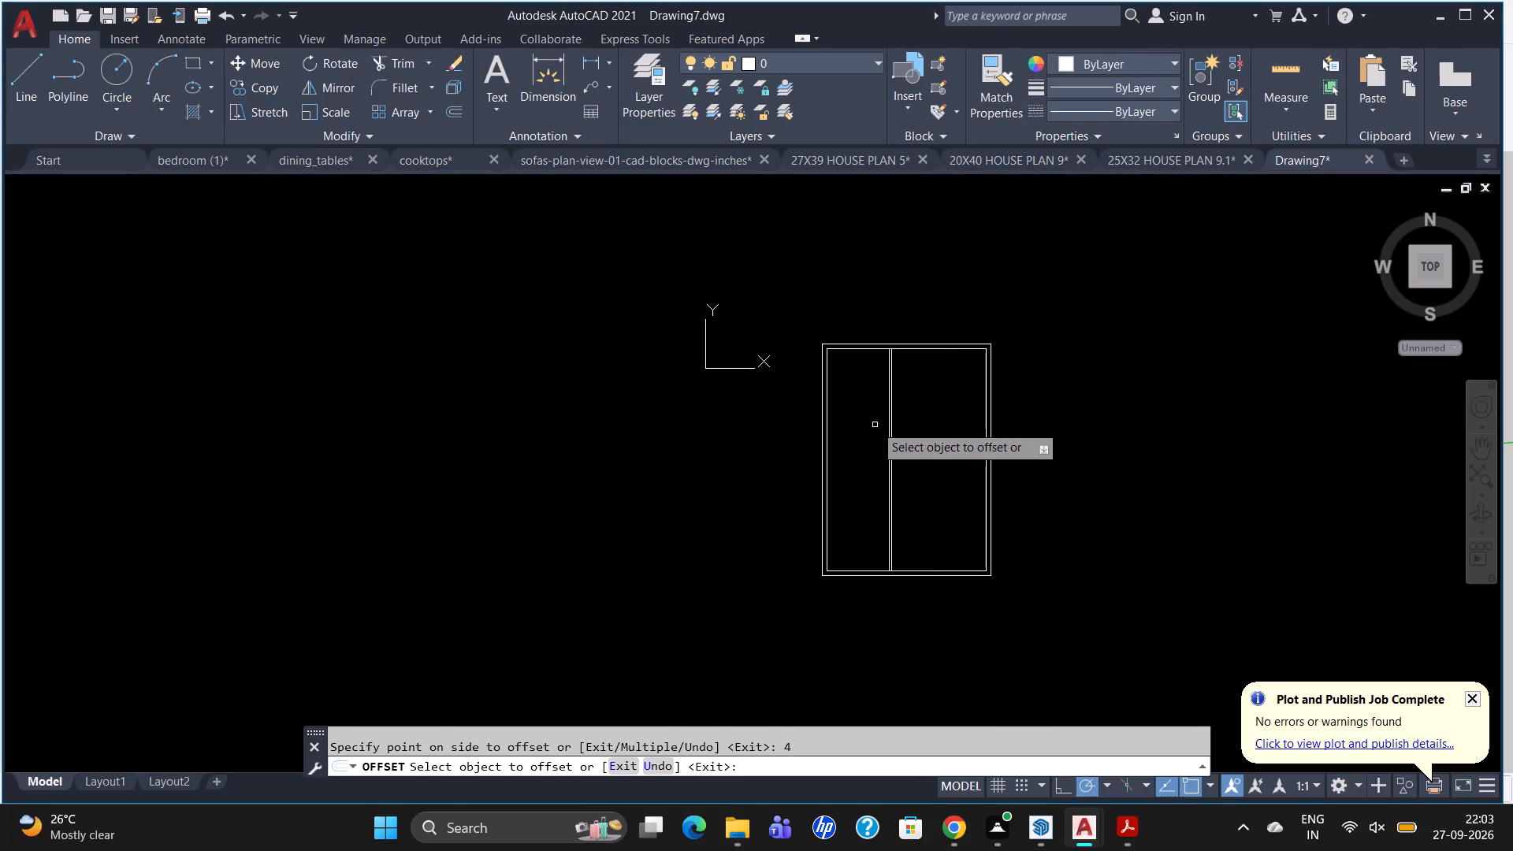
Offset the partition's east line 4'8" to the east, and that new line another 4" east to form a second vertical partition.
{"action": "left_click", "coordinate": [894, 383]}
{"action": "key", "text": "4"}
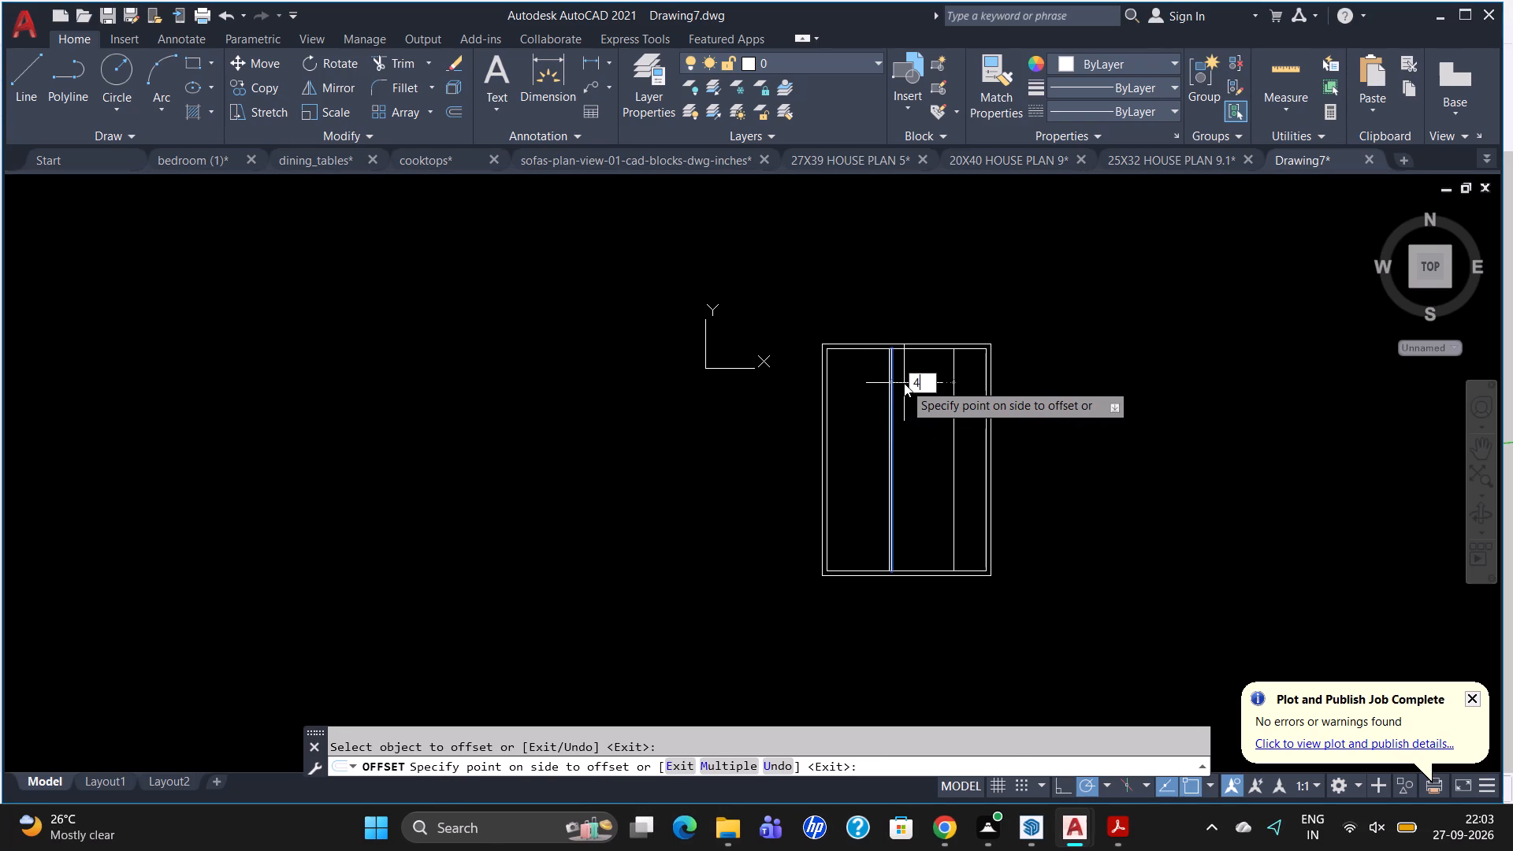
{"action": "type", "text": "'8\""}
{"action": "key", "text": "Return"}
{"action": "left_click", "coordinate": [921, 418]}
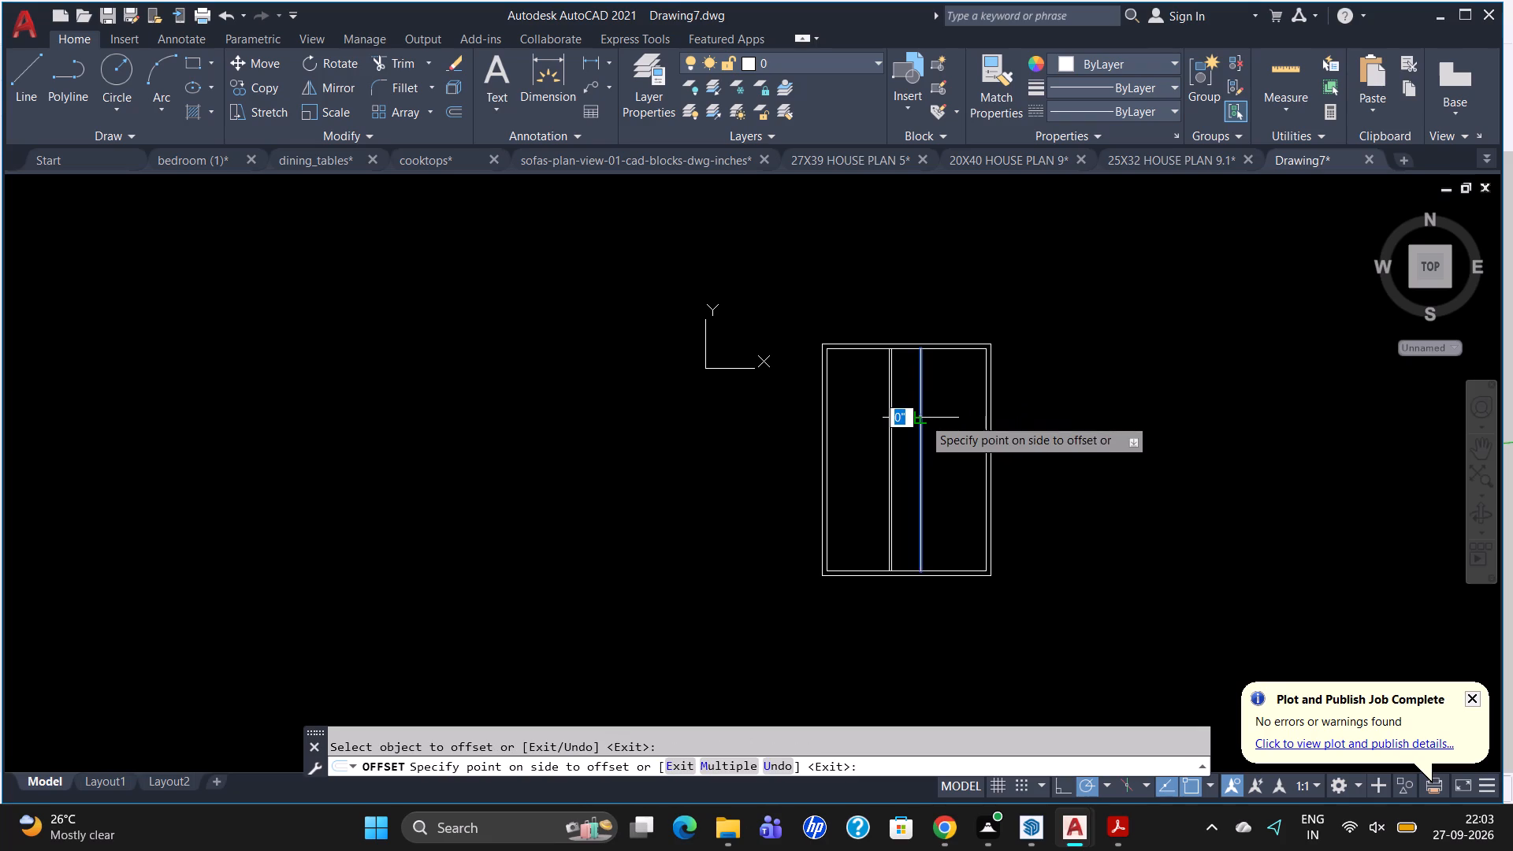
{"action": "key", "text": "5"}
{"action": "key", "text": "BackSpace"}
{"action": "key", "text": "4"}
{"action": "key", "text": "Return"}
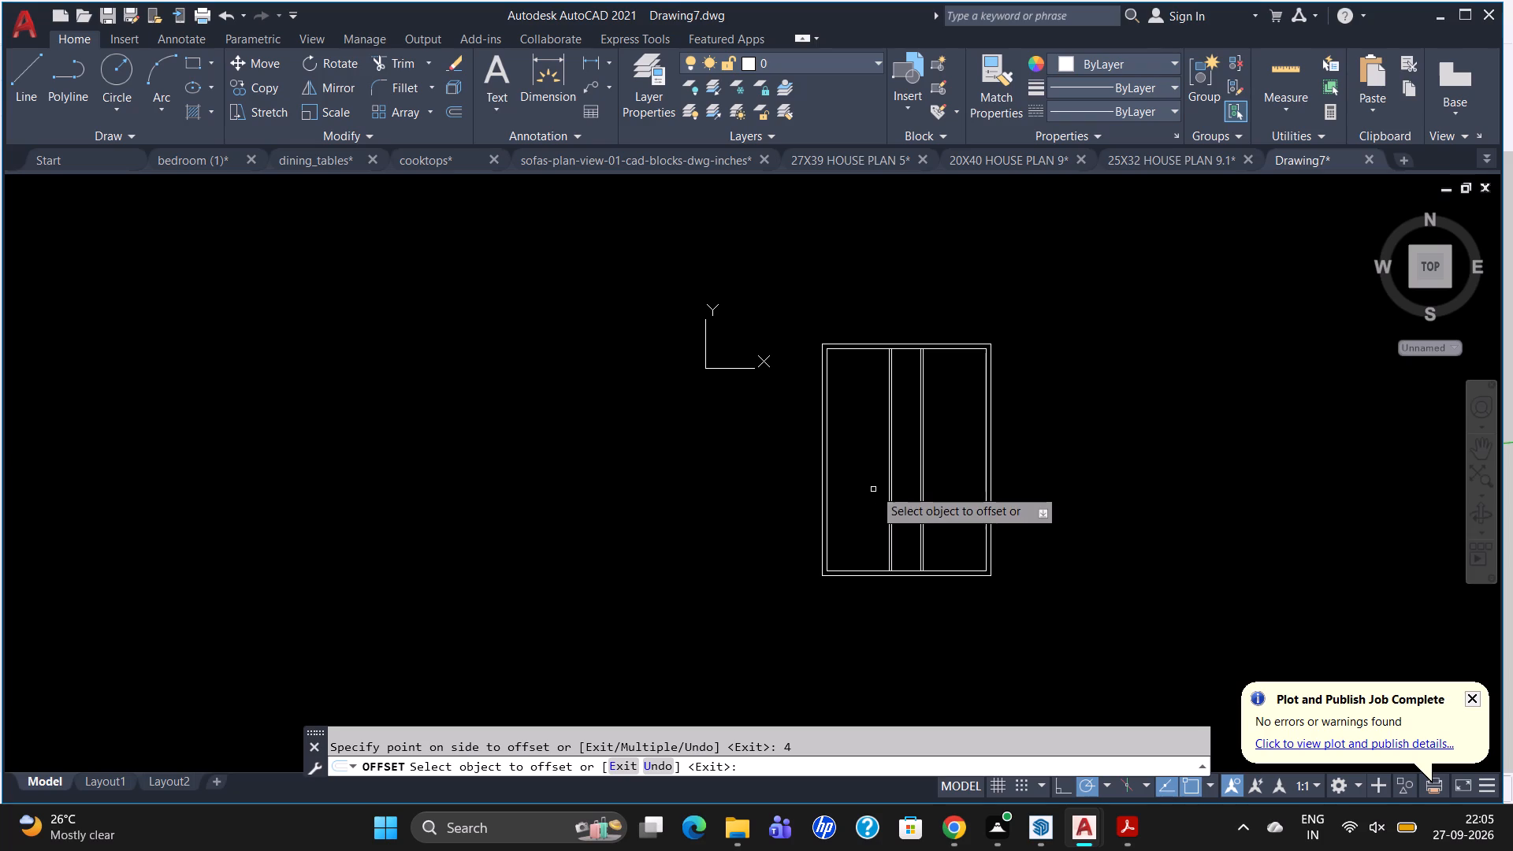
Offset the inner north wall line 12' to the south, and the new line 4" further south to form a horizontal partition.
{"action": "left_click", "coordinate": [879, 351]}
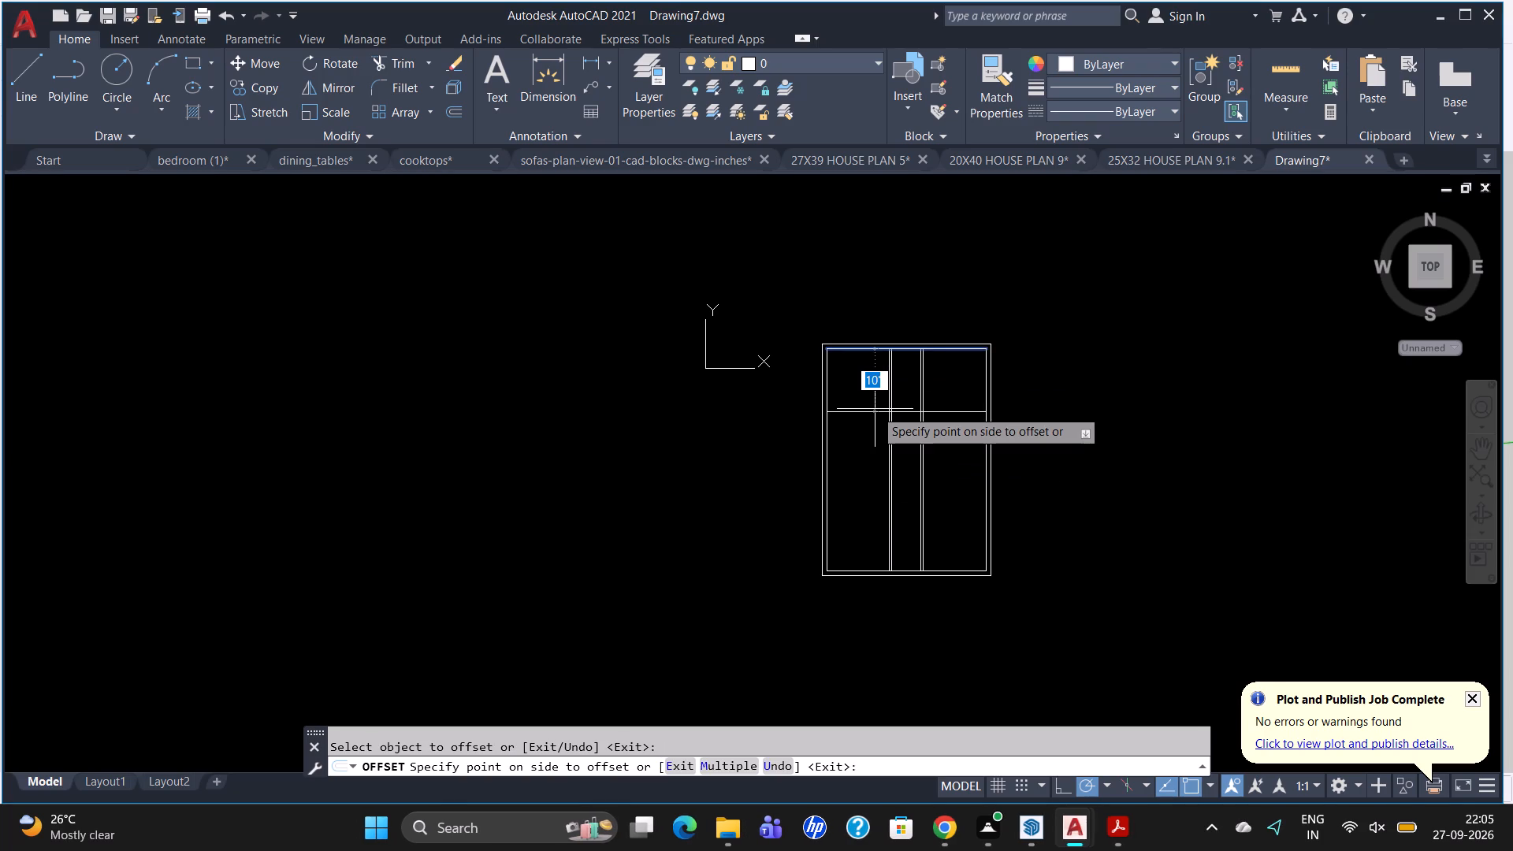
{"action": "type", "text": "12'"}
{"action": "key", "text": "Return"}
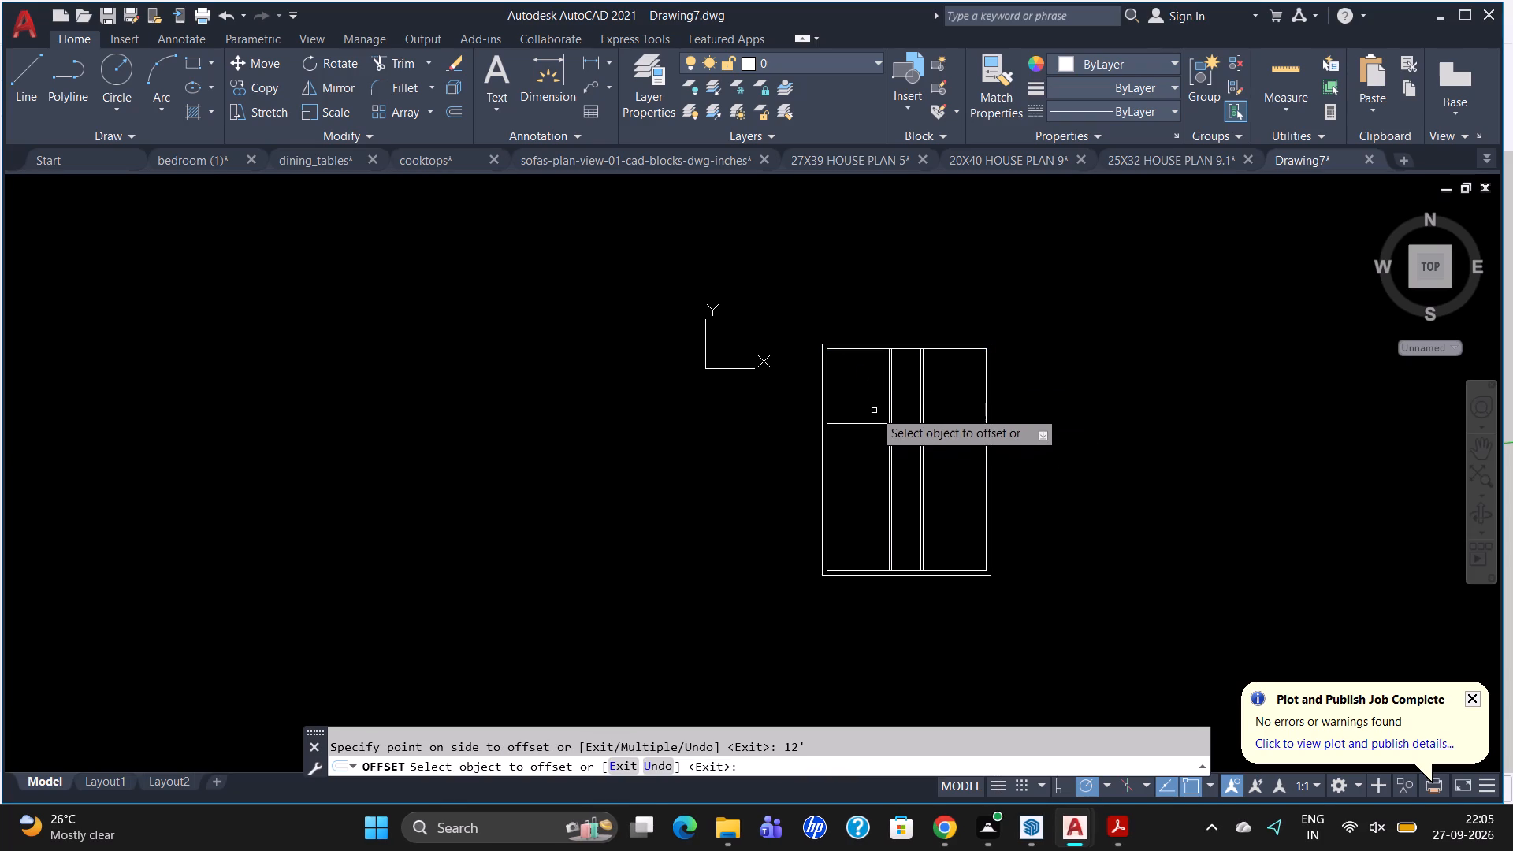
{"action": "left_click", "coordinate": [872, 424]}
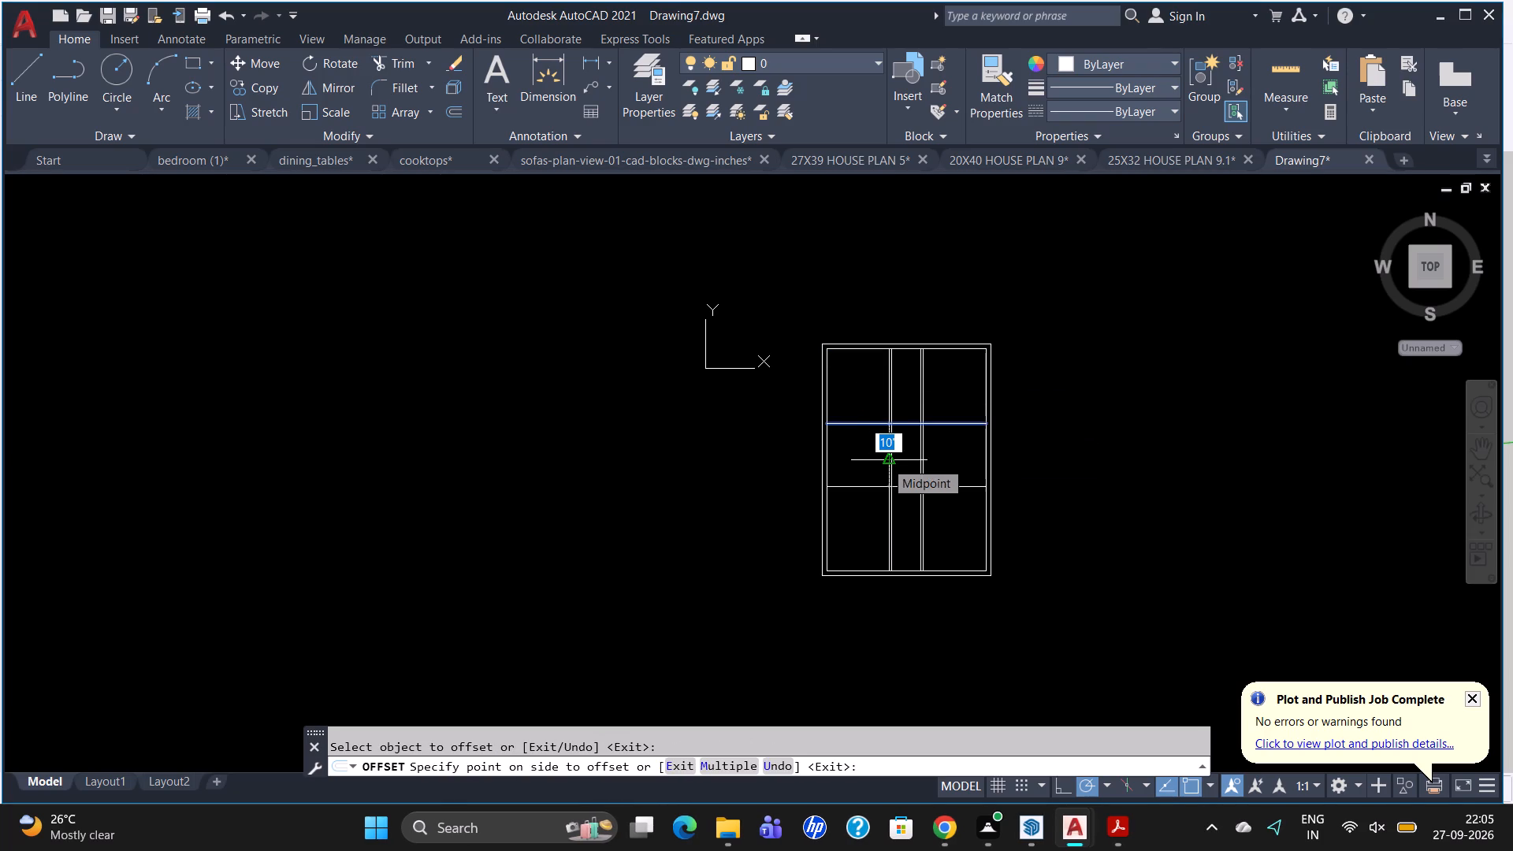
{"action": "key", "text": "4"}
{"action": "key", "text": "Return"}
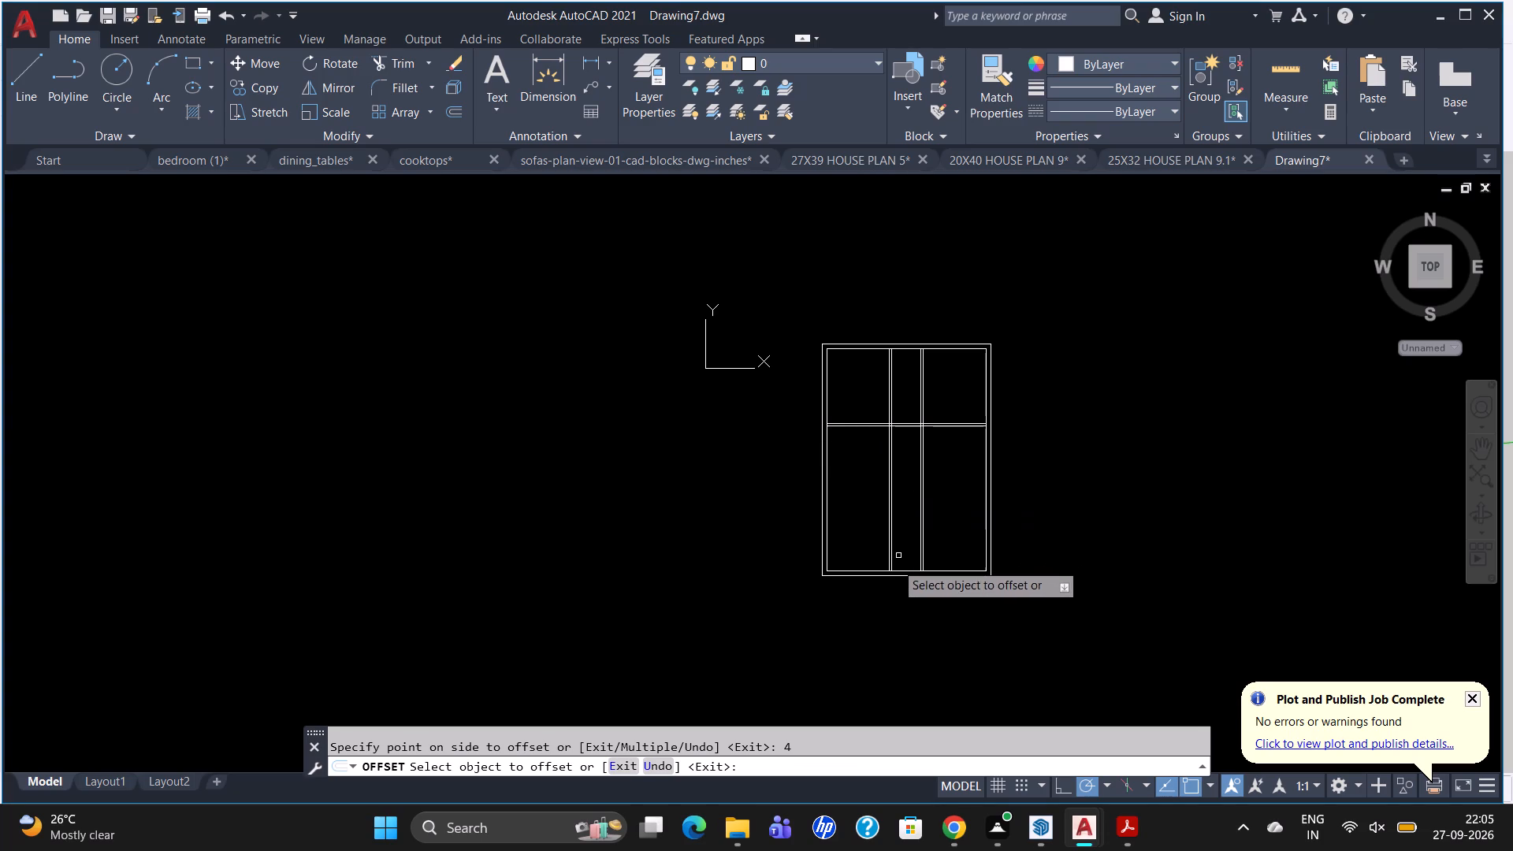
{"action": "scroll", "coordinate": [890, 576], "scroll_direction": "up", "scroll_amount": 2}
{"action": "scroll", "coordinate": [880, 596], "scroll_direction": "down", "scroll_amount": 1}
{"action": "scroll", "coordinate": [957, 358], "scroll_direction": "down", "scroll_amount": 1}
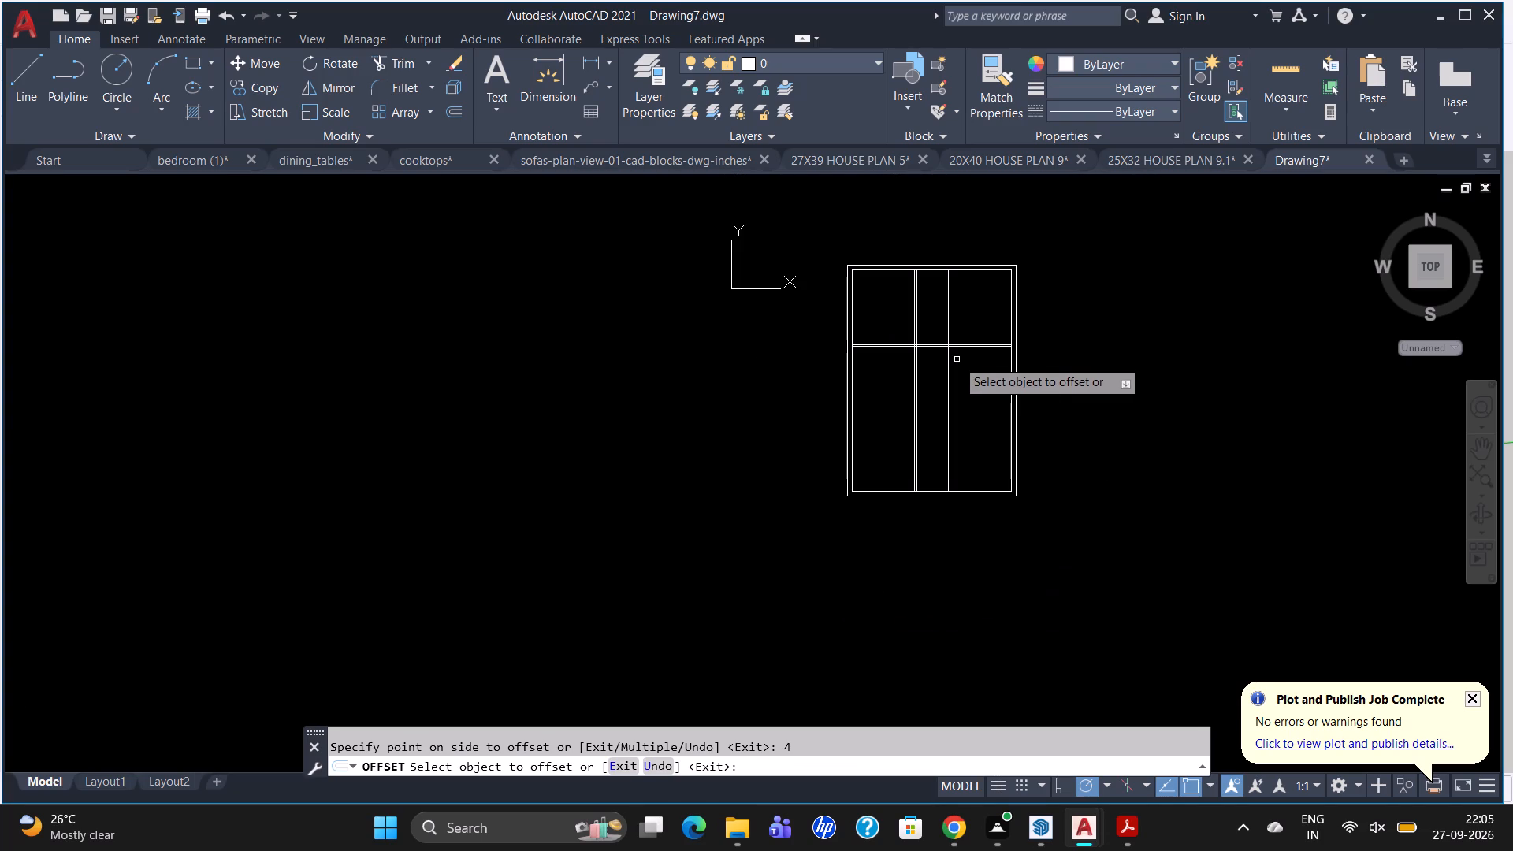
{"action": "key", "text": "space"}
Draw a door jamb line across the second vertical partition, tracked 4" north of its intersection with the horizontal partition.
{"action": "type", "text": "B"}
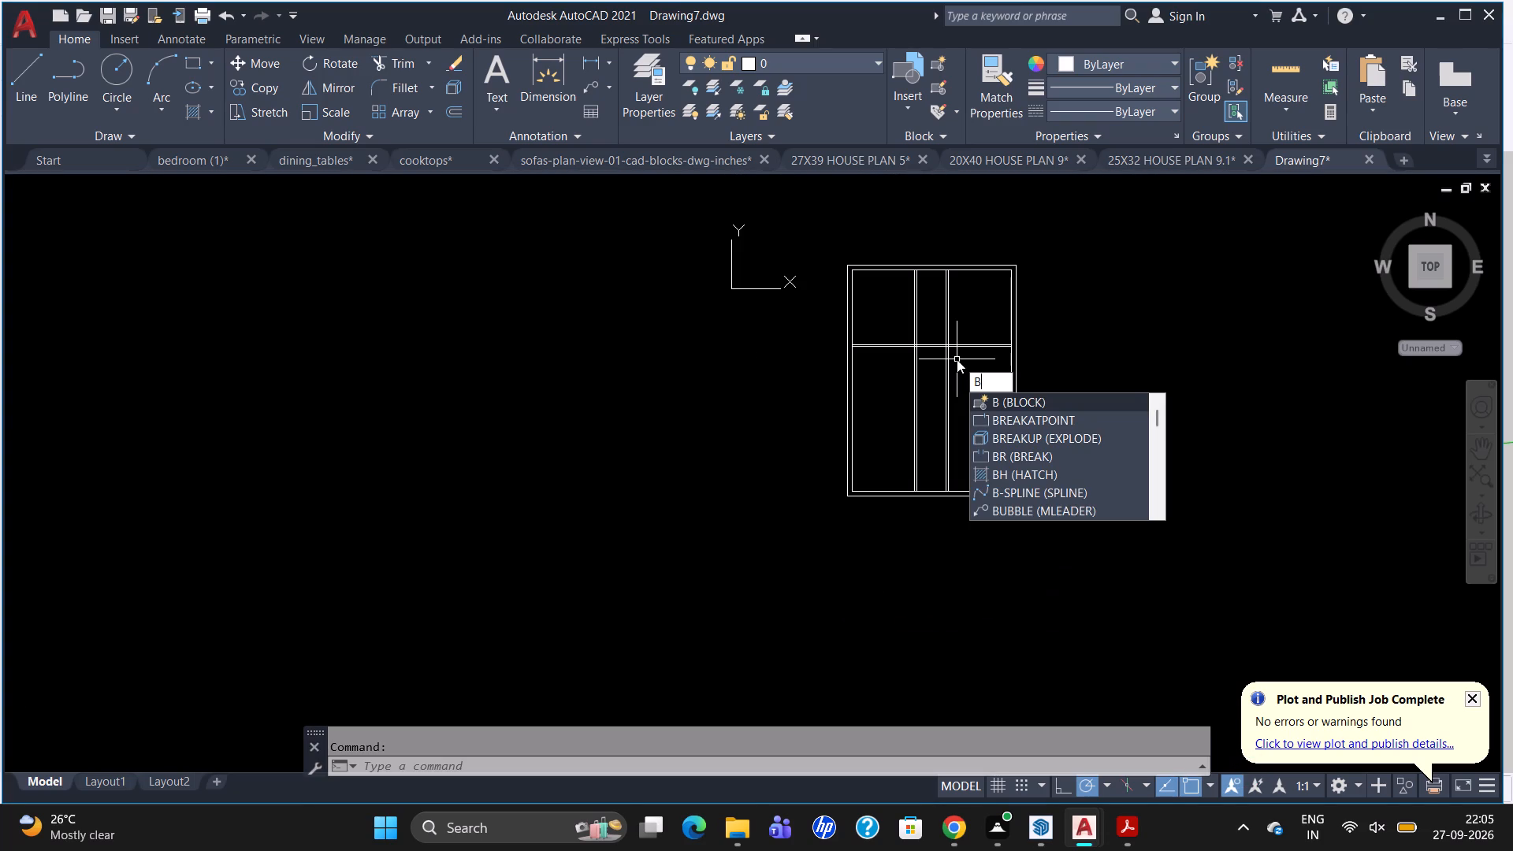
{"action": "key", "text": "BackSpace"}
{"action": "key", "text": "l"}
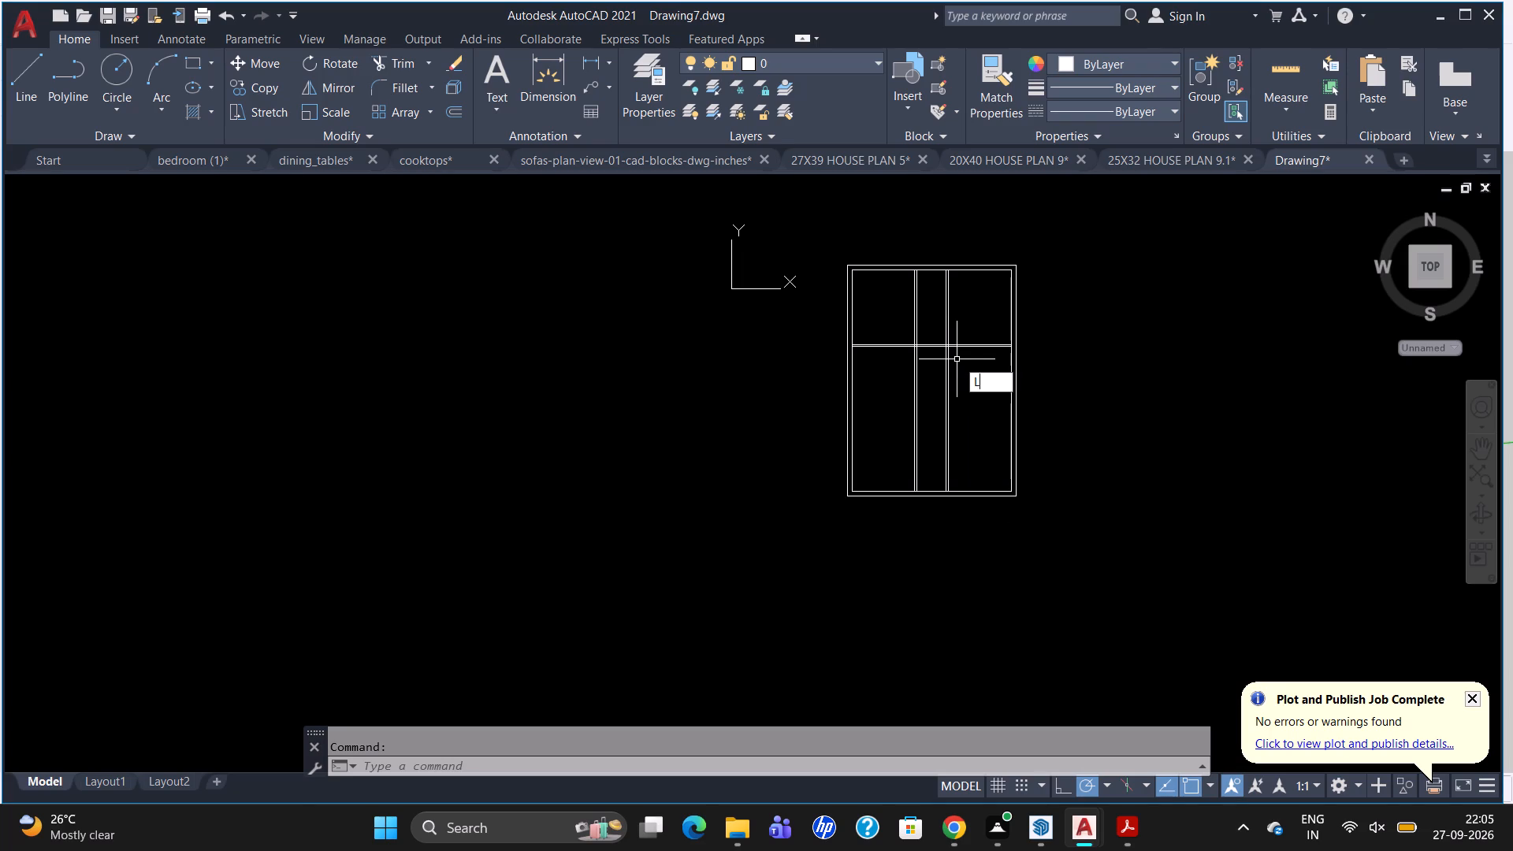
{"action": "key", "text": "Return"}
{"action": "type", "text": "TK"}
{"action": "key", "text": "Return"}
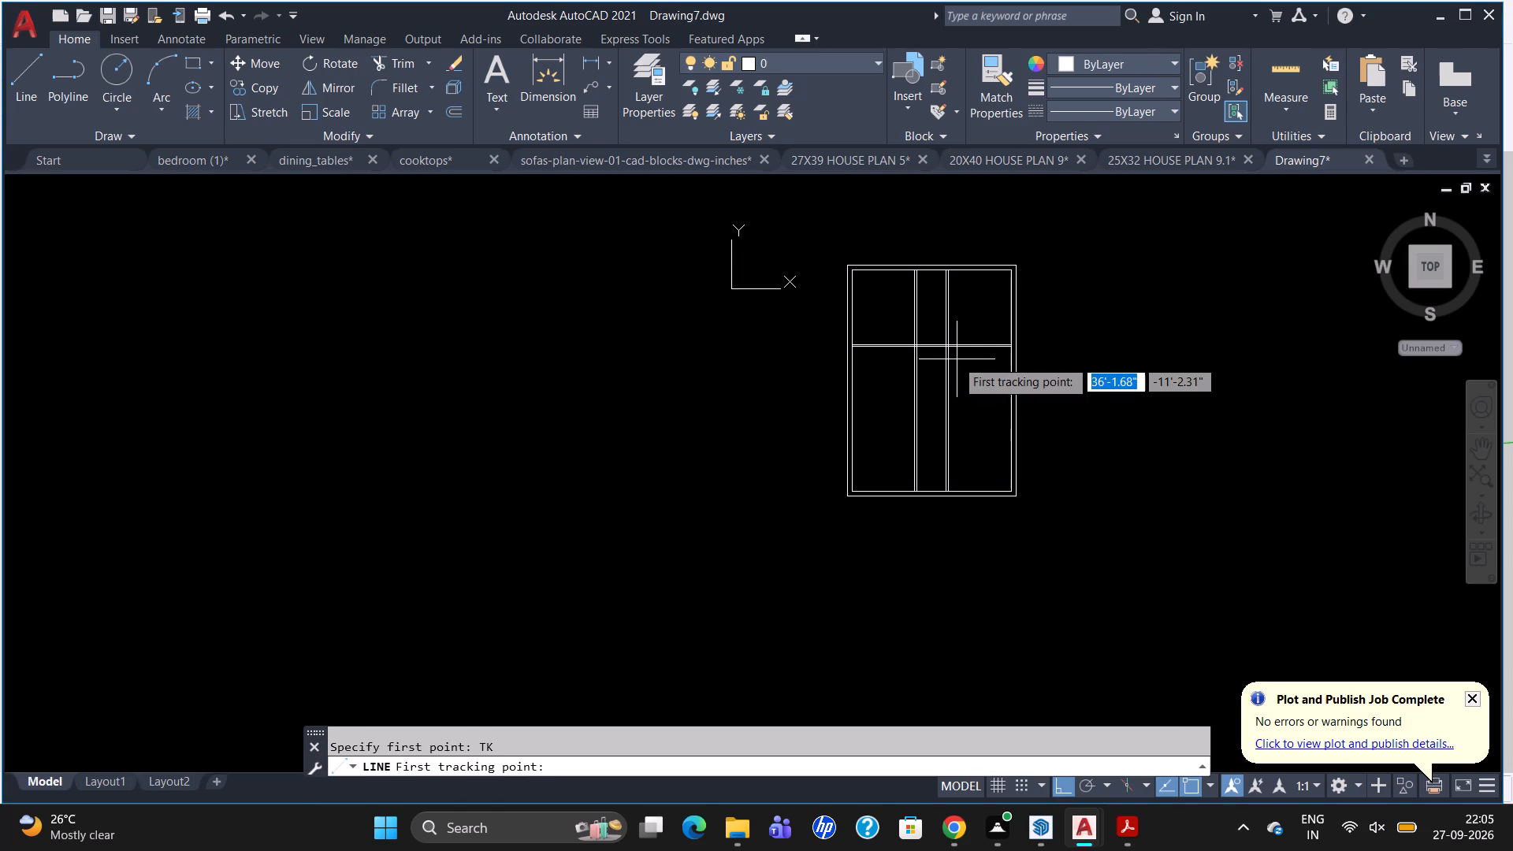
{"action": "scroll", "coordinate": [953, 318], "scroll_direction": "up", "scroll_amount": 5}
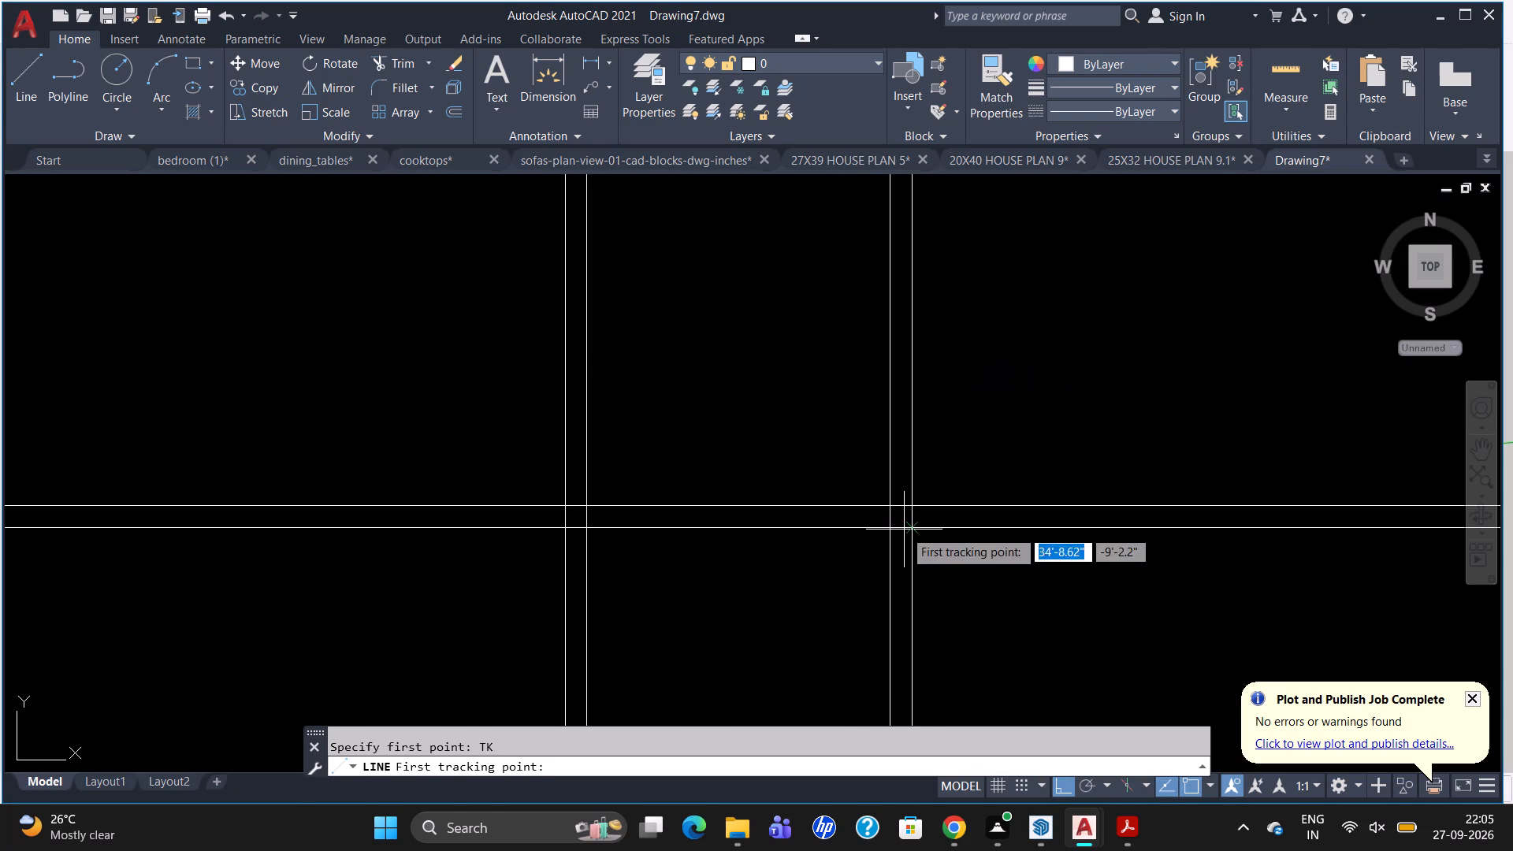
{"action": "left_click", "coordinate": [912, 511]}
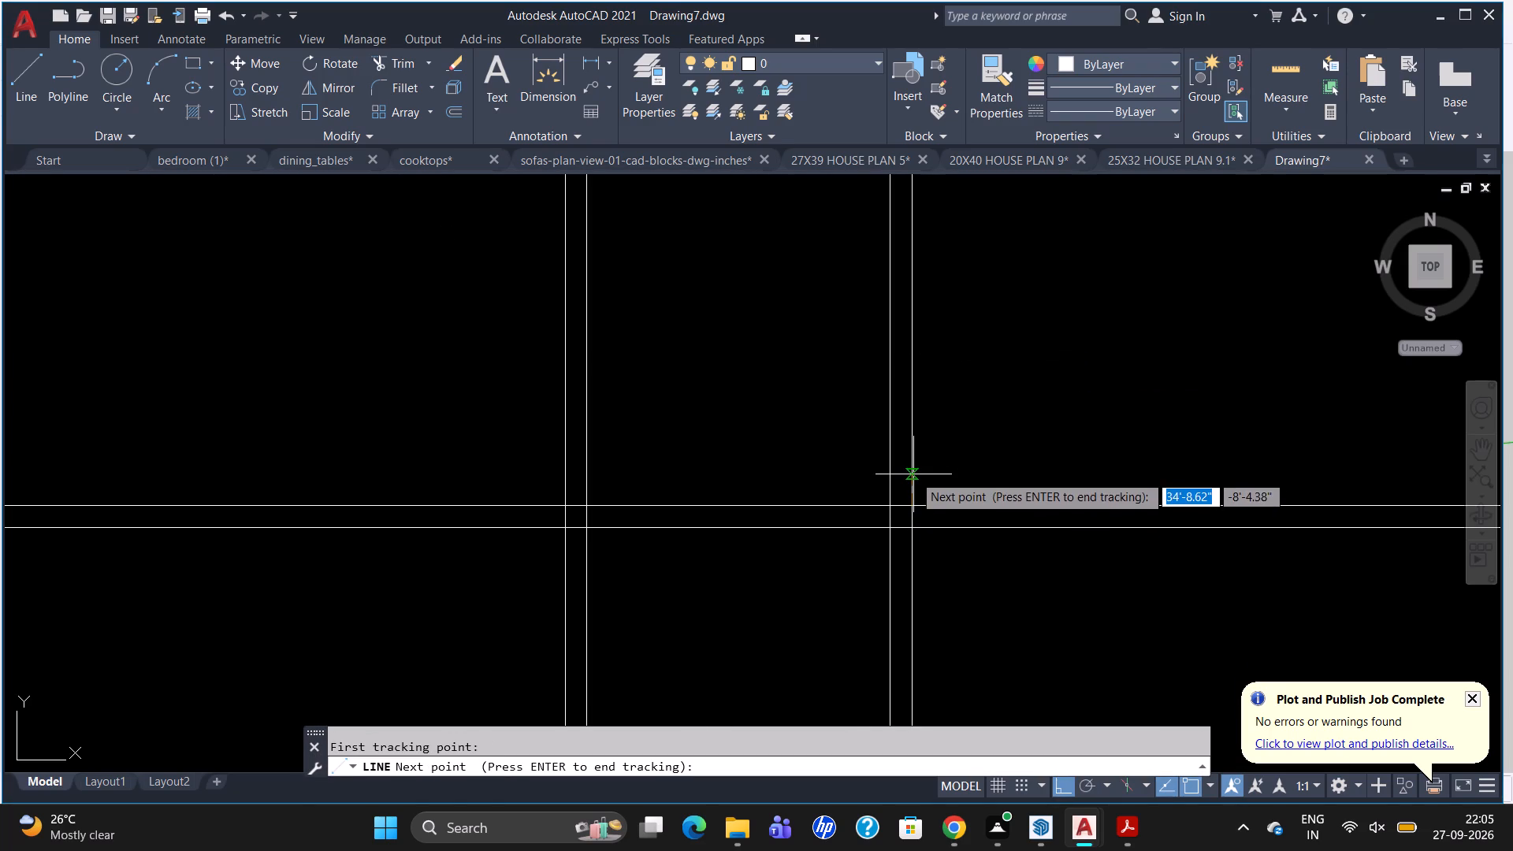
{"action": "key", "text": "4"}
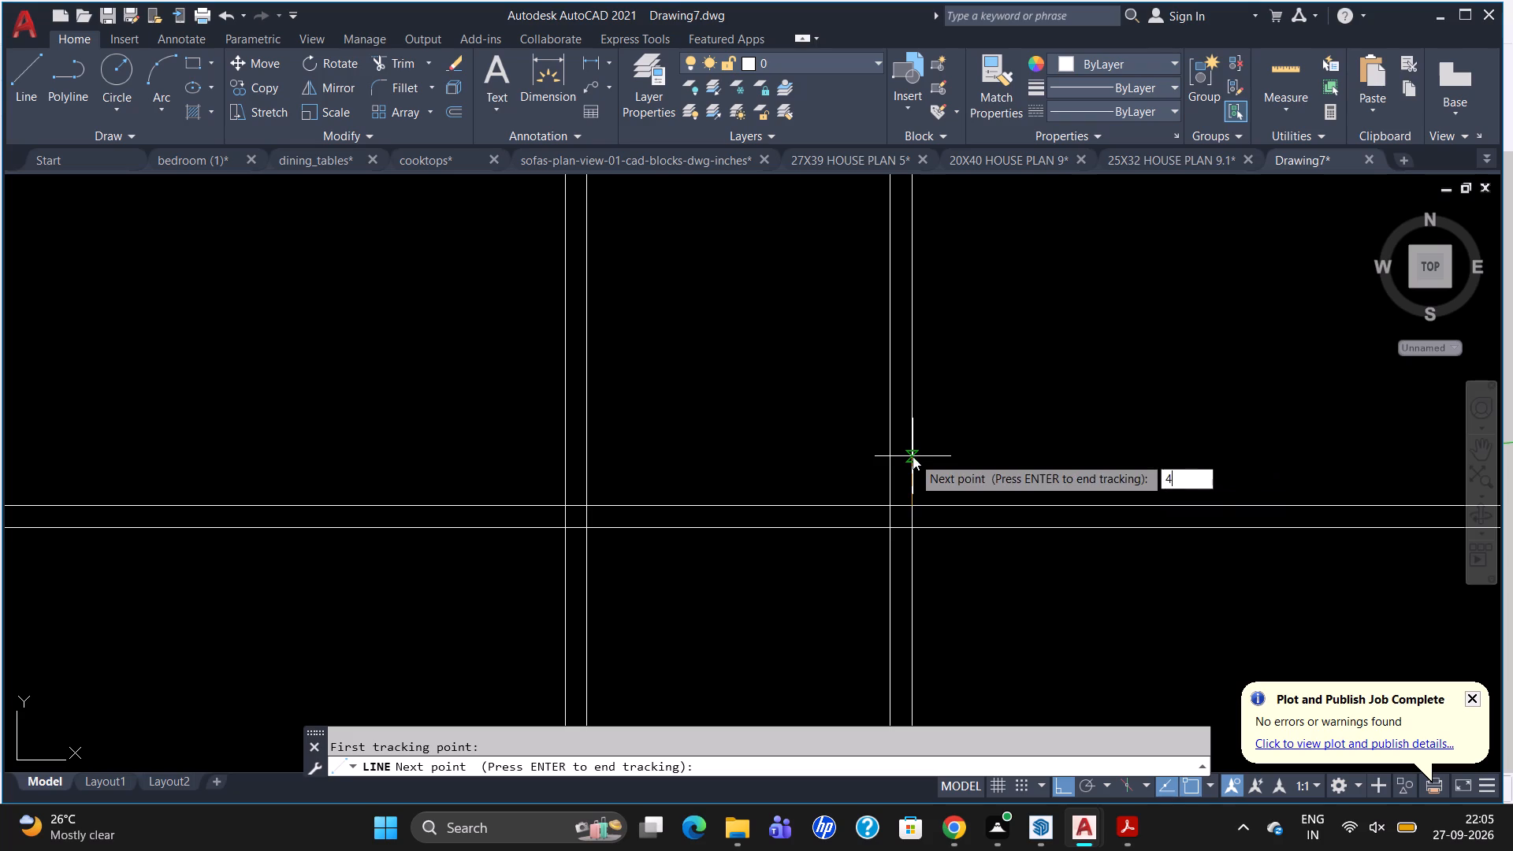
{"action": "key", "text": "Return"}
{"action": "key", "text": "Return"}
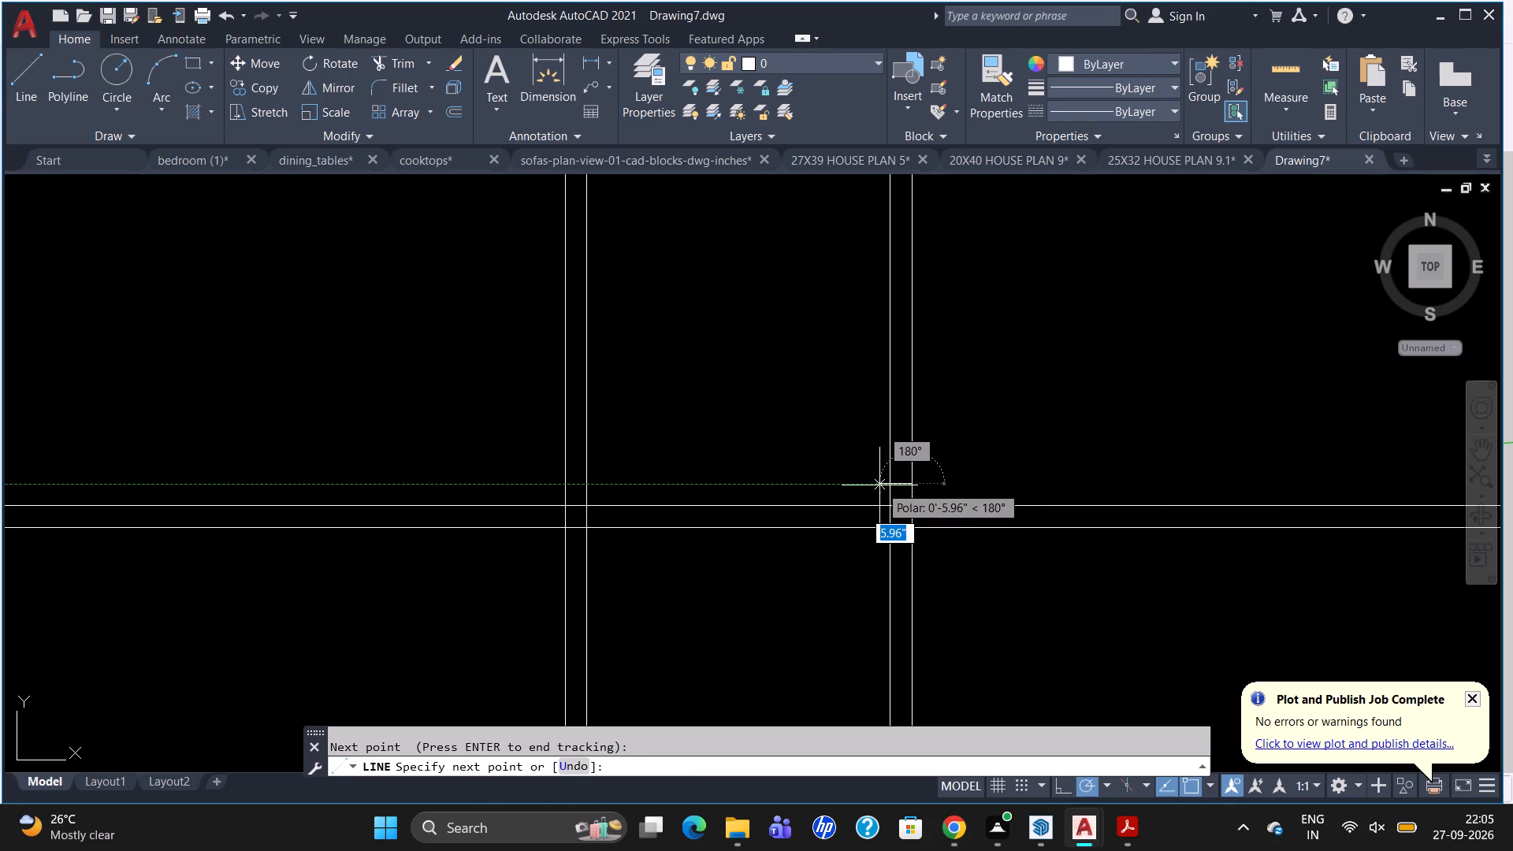
{"action": "left_click", "coordinate": [896, 487]}
{"action": "key", "text": "space"}
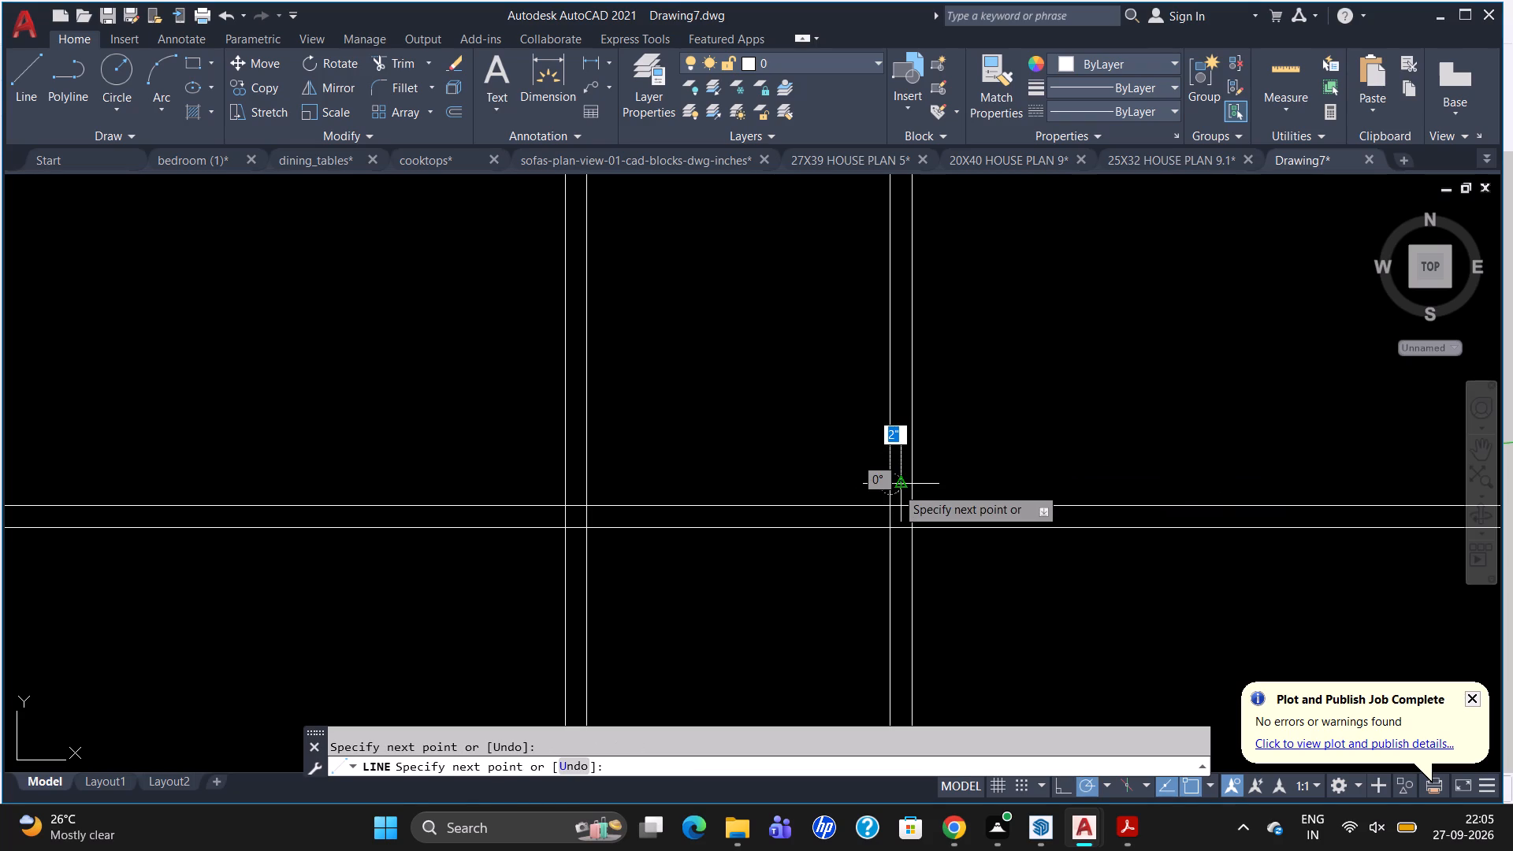
Offset the jamb line 3' to the north to mark the other side of the door opening.
{"action": "type", "text": "O"}
{"action": "key", "text": "Return"}
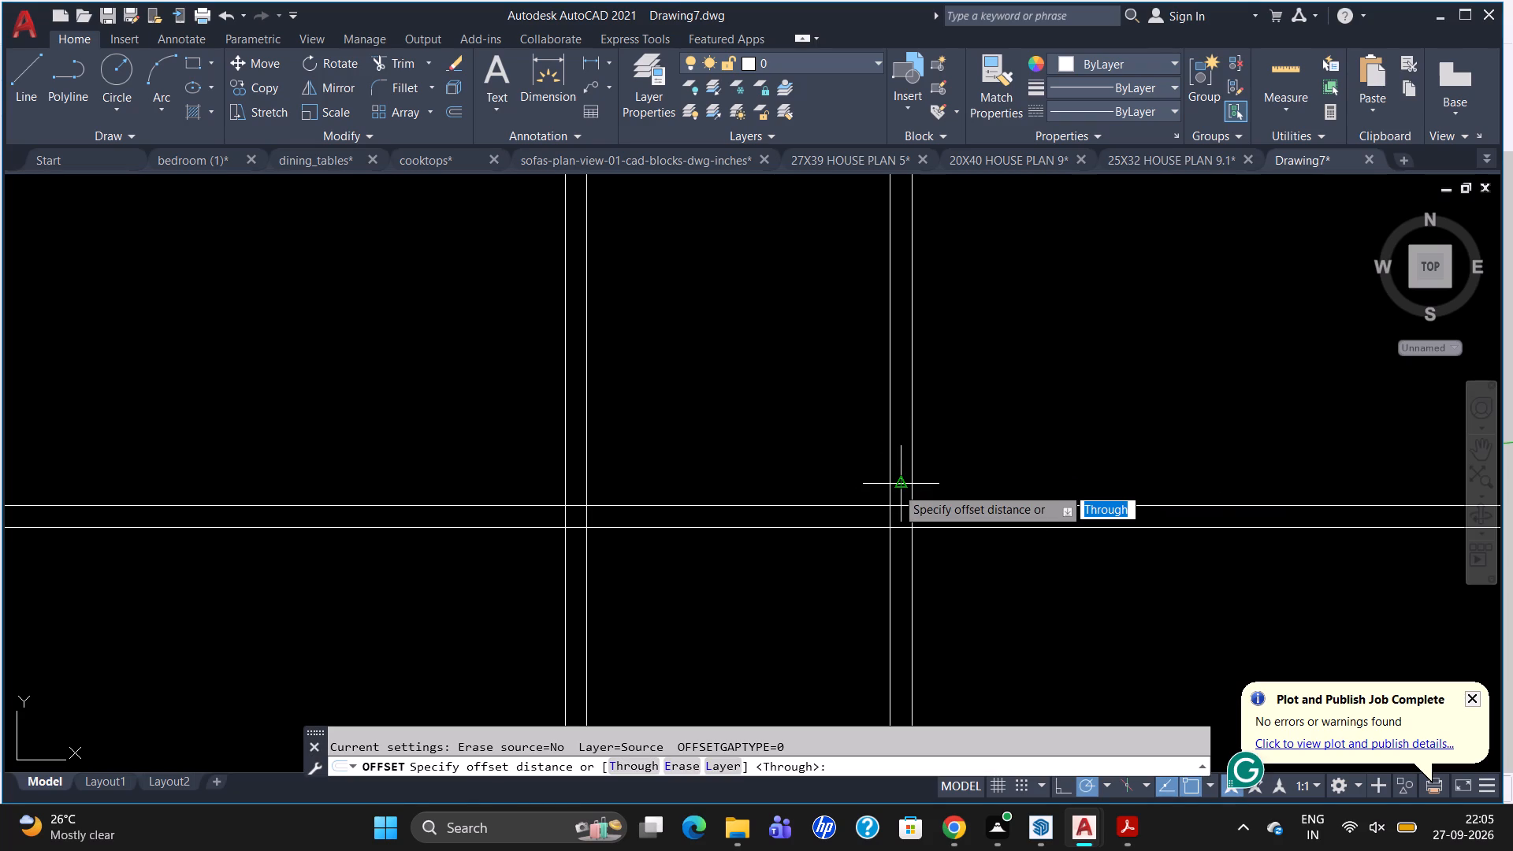
{"action": "key", "text": "3"}
{"action": "key", "text": "apostrophe"}
{"action": "key", "text": "Return"}
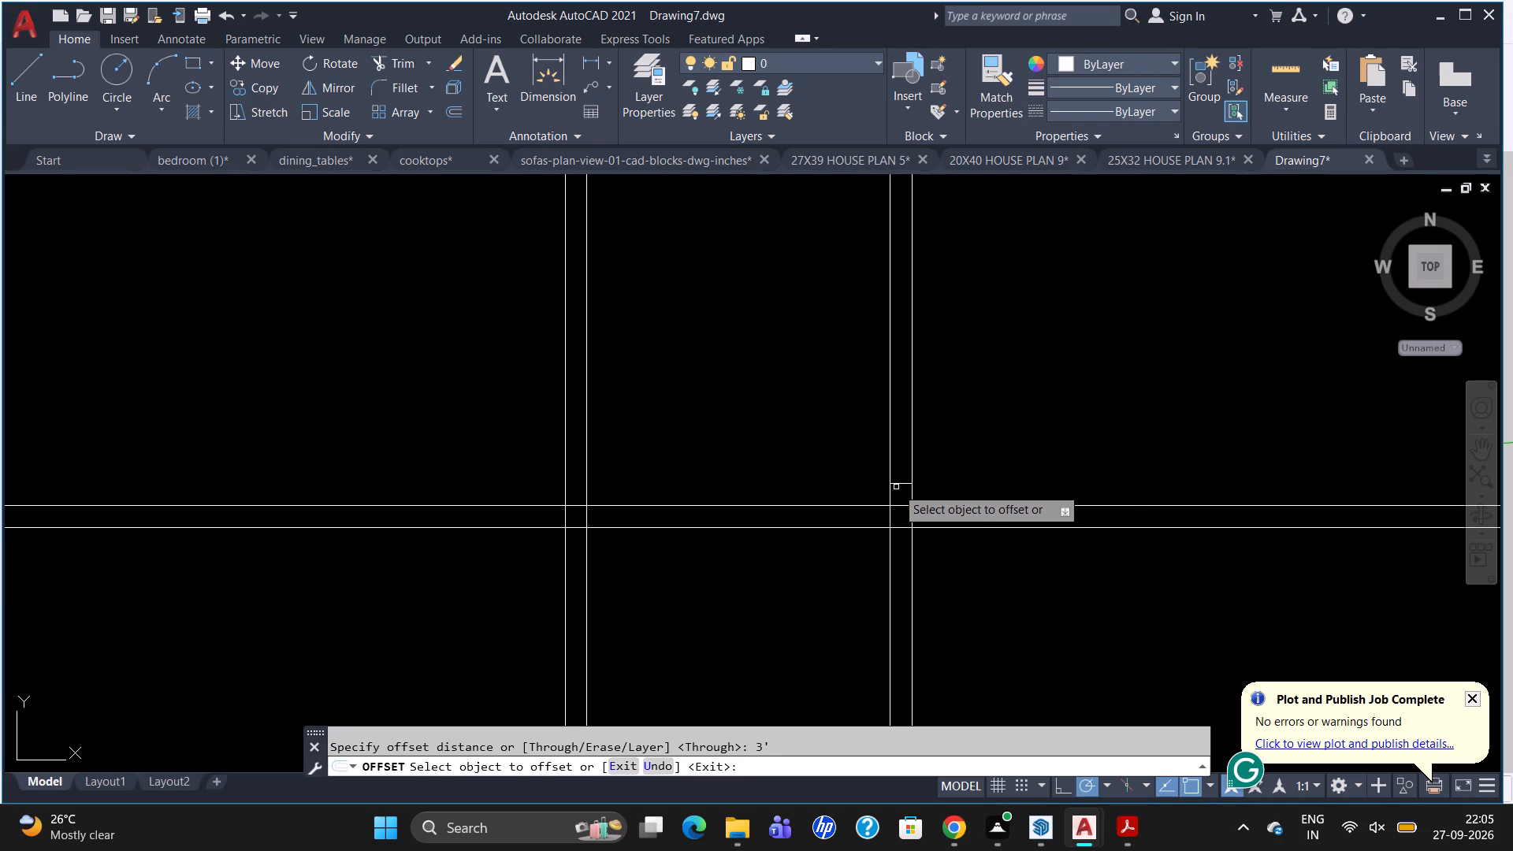
{"action": "left_click", "coordinate": [898, 485]}
{"action": "left_click", "coordinate": [920, 422]}
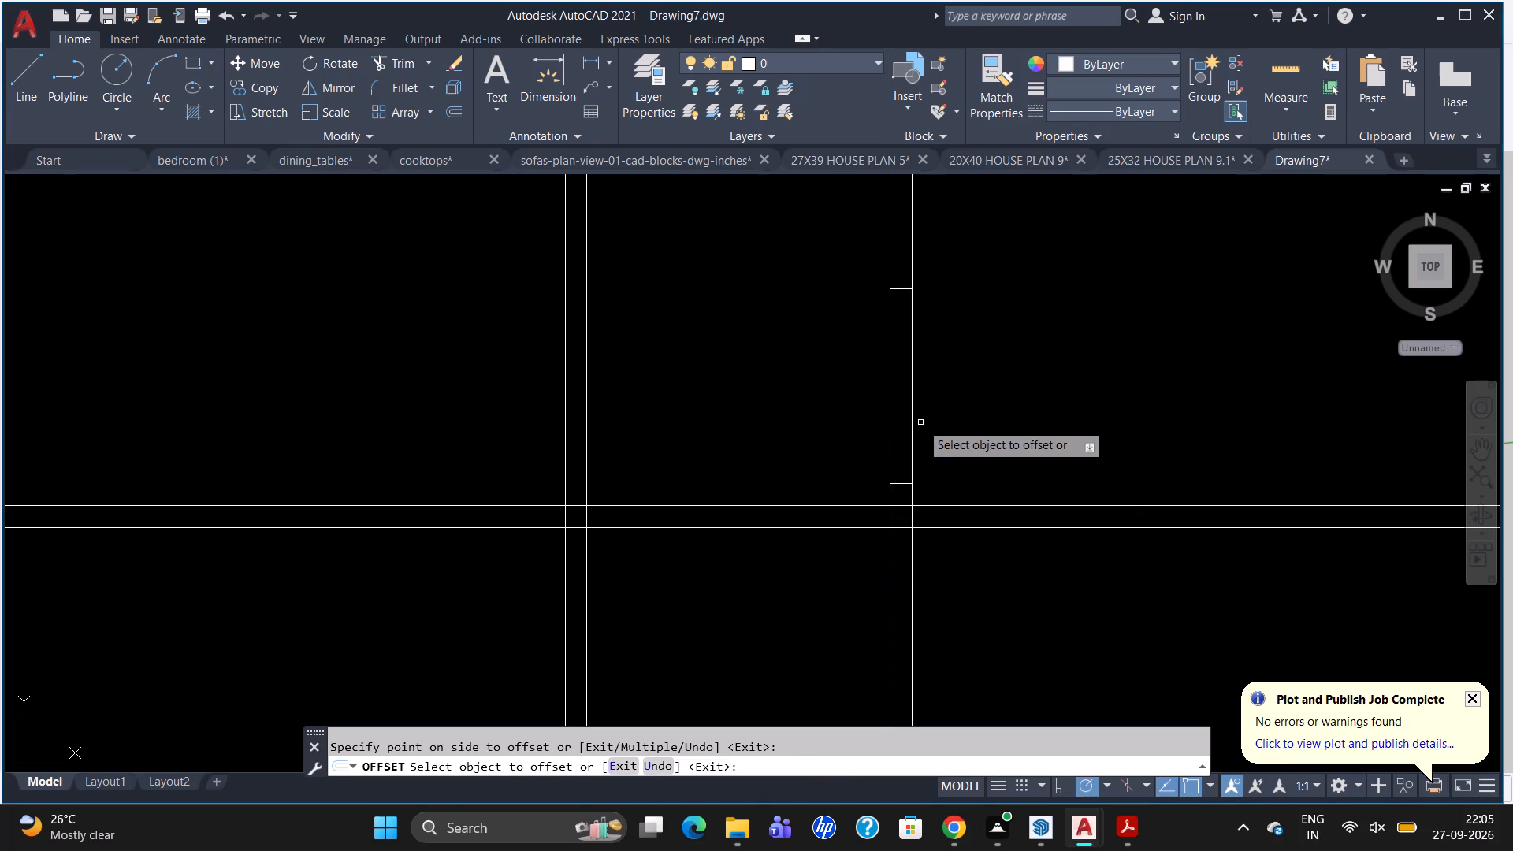
{"action": "key", "text": "space"}
Trim the east line of the second vertical partition between the two door jamb lines.
{"action": "type", "text": "TR"}
{"action": "key", "text": "Return"}
{"action": "key", "text": "Return"}
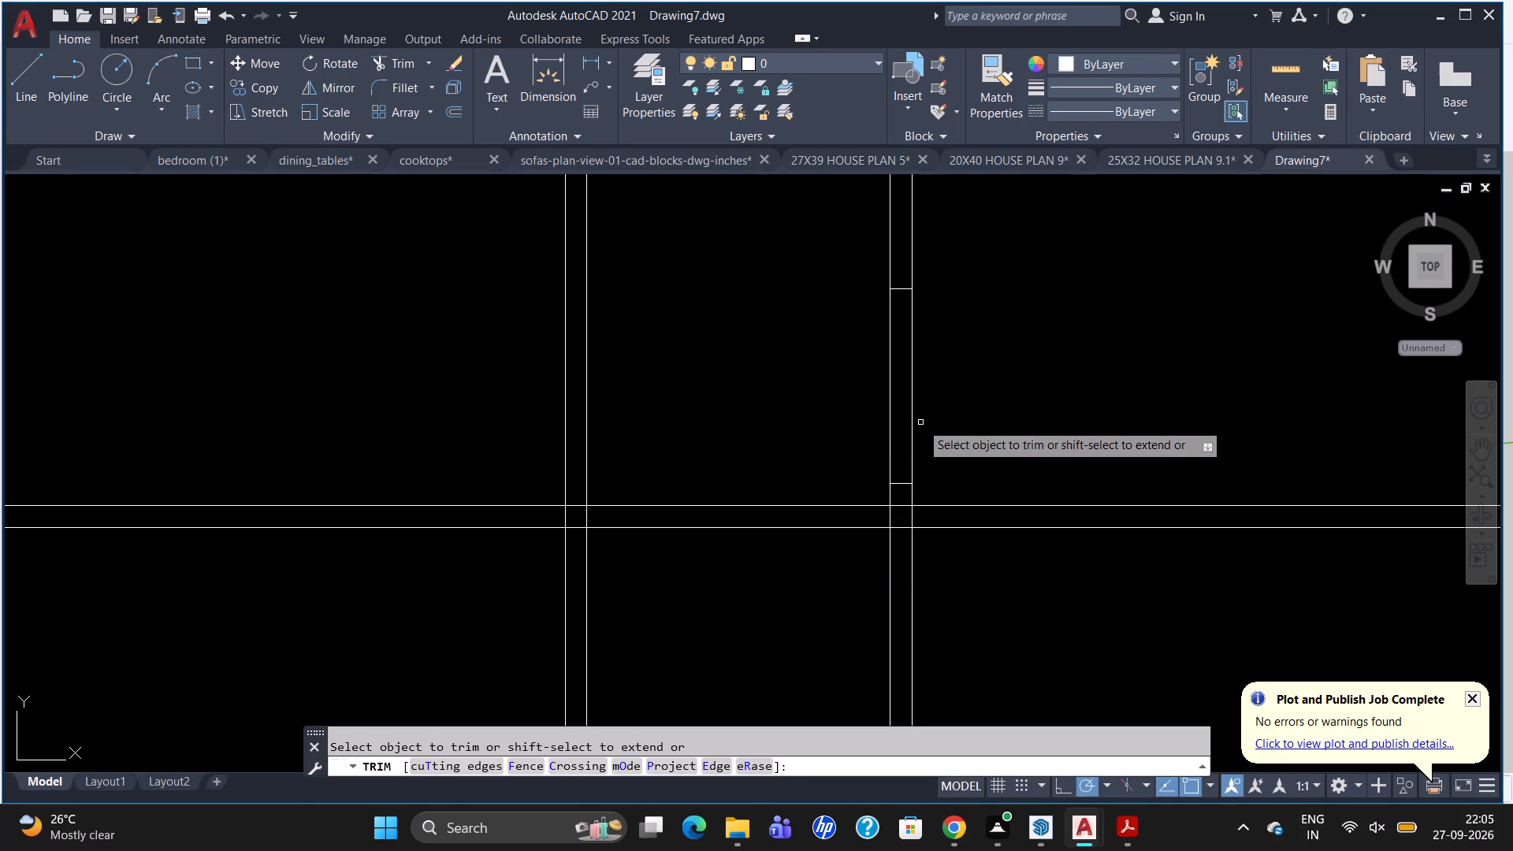
{"action": "left_click", "coordinate": [906, 408]}
{"action": "left_click", "coordinate": [914, 407]}
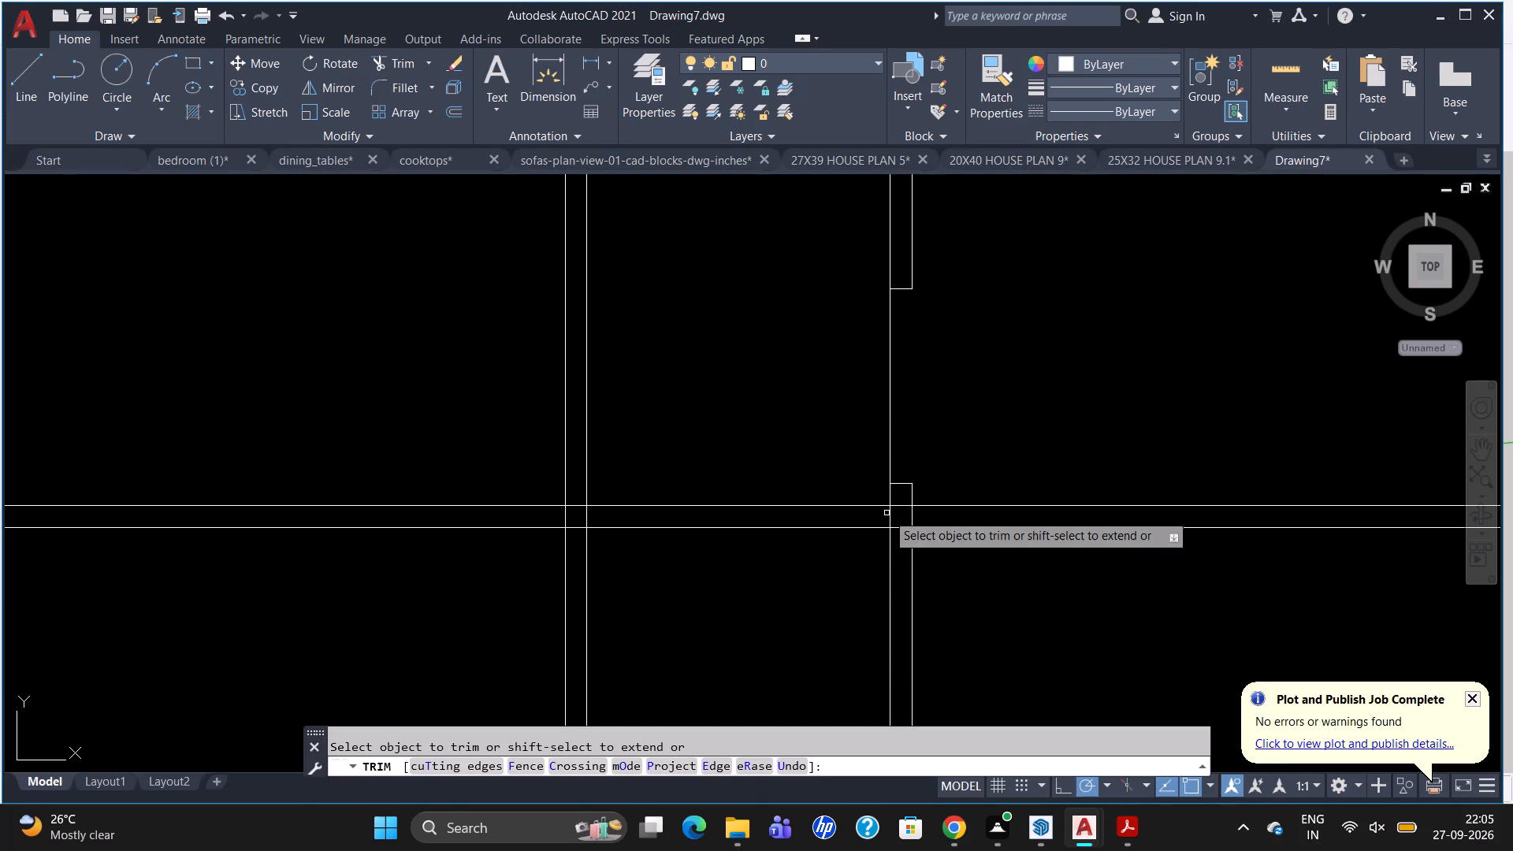
Trim the overlapping wall line segments where the second vertical partition meets the horizontal partition, below the door opening.
{"action": "left_click", "coordinate": [901, 507]}
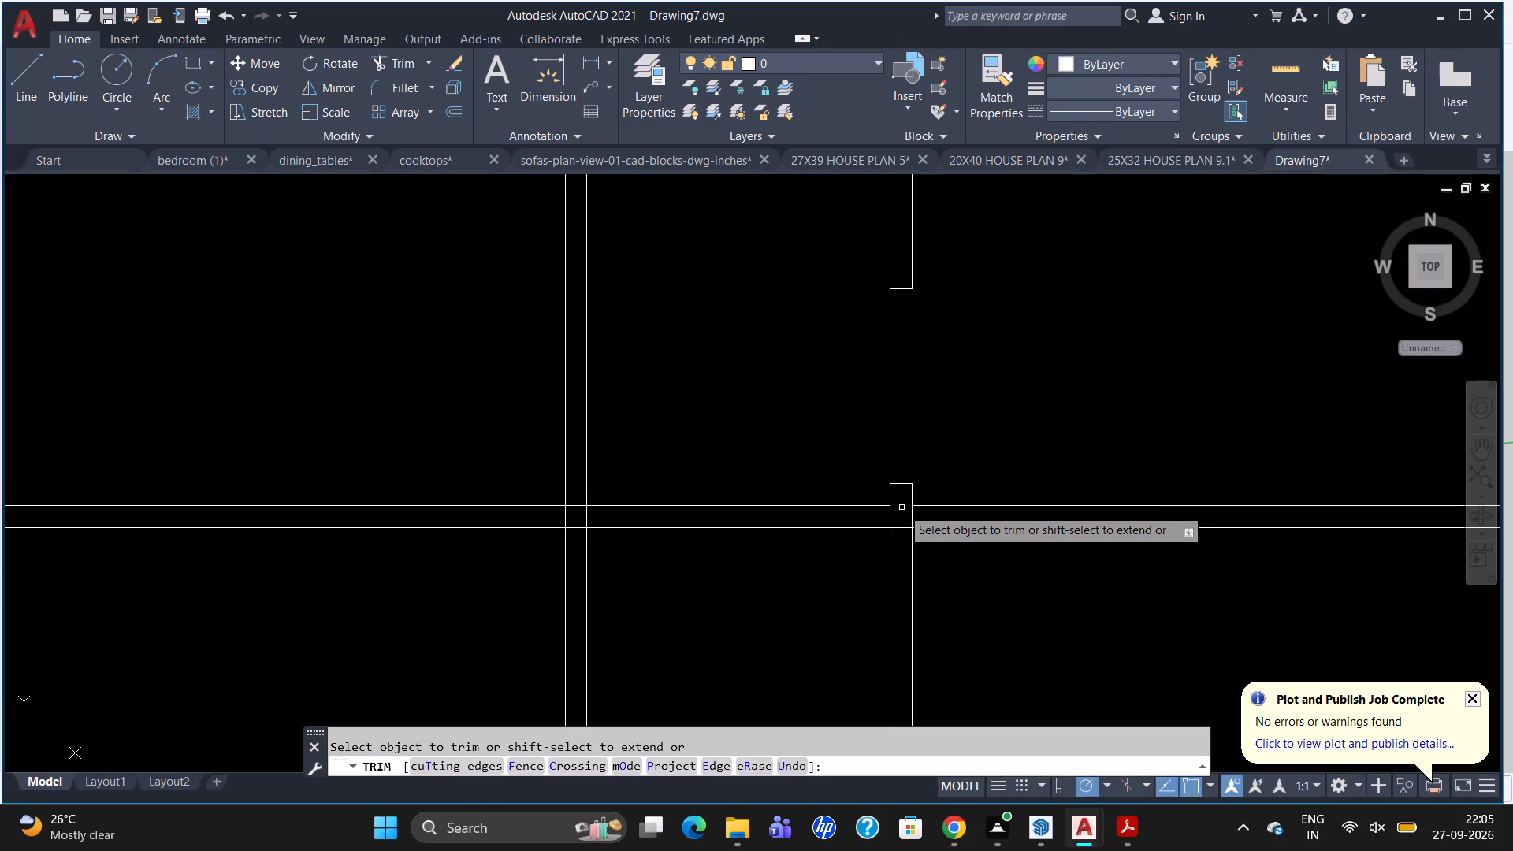
{"action": "left_click", "coordinate": [916, 519]}
{"action": "left_click", "coordinate": [911, 516]}
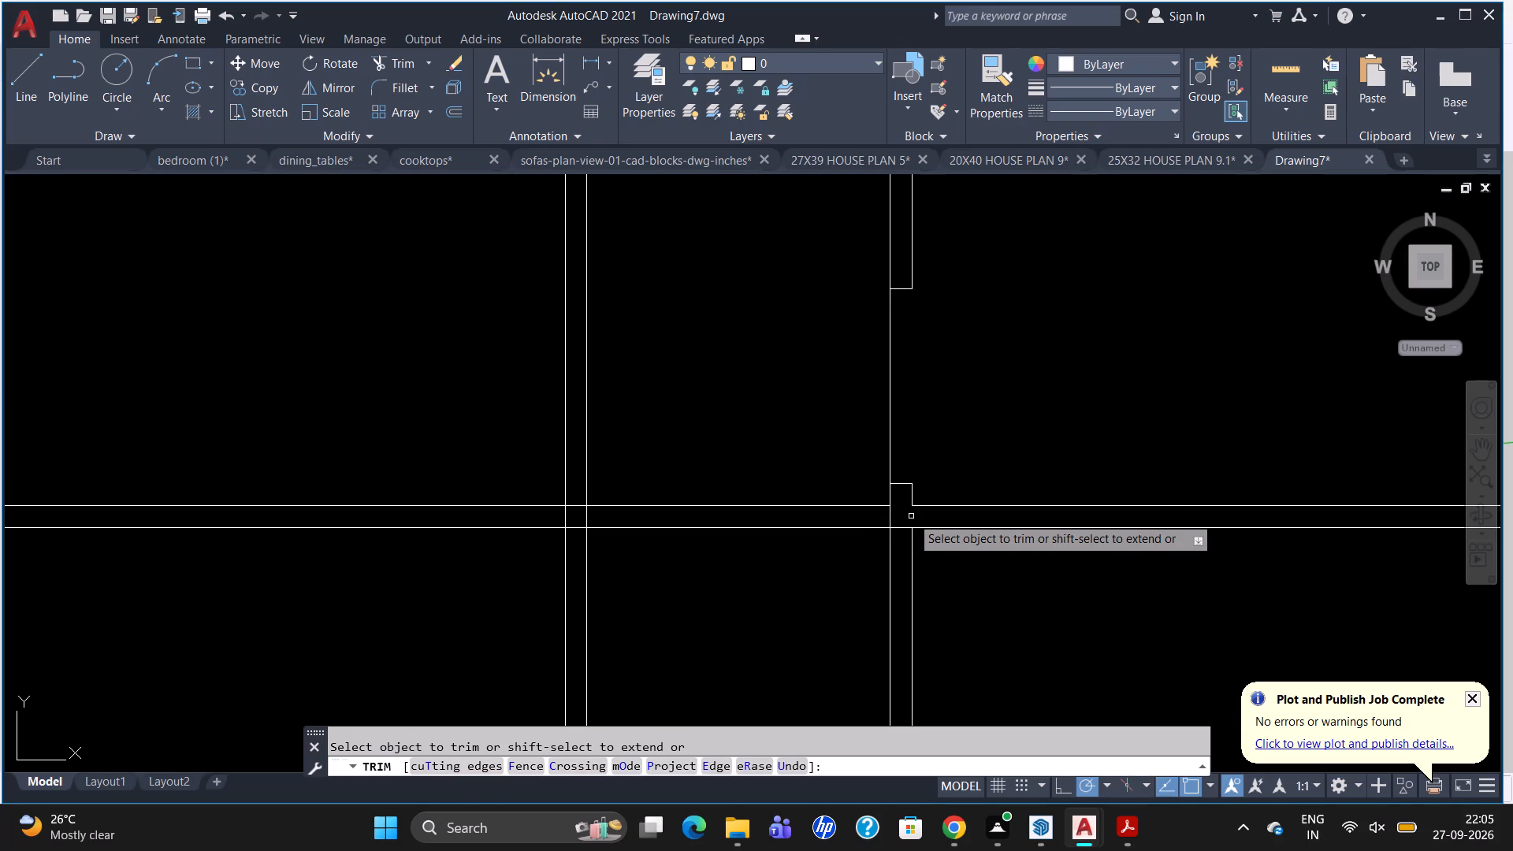
{"action": "left_click", "coordinate": [909, 516]}
{"action": "left_click", "coordinate": [909, 516]}
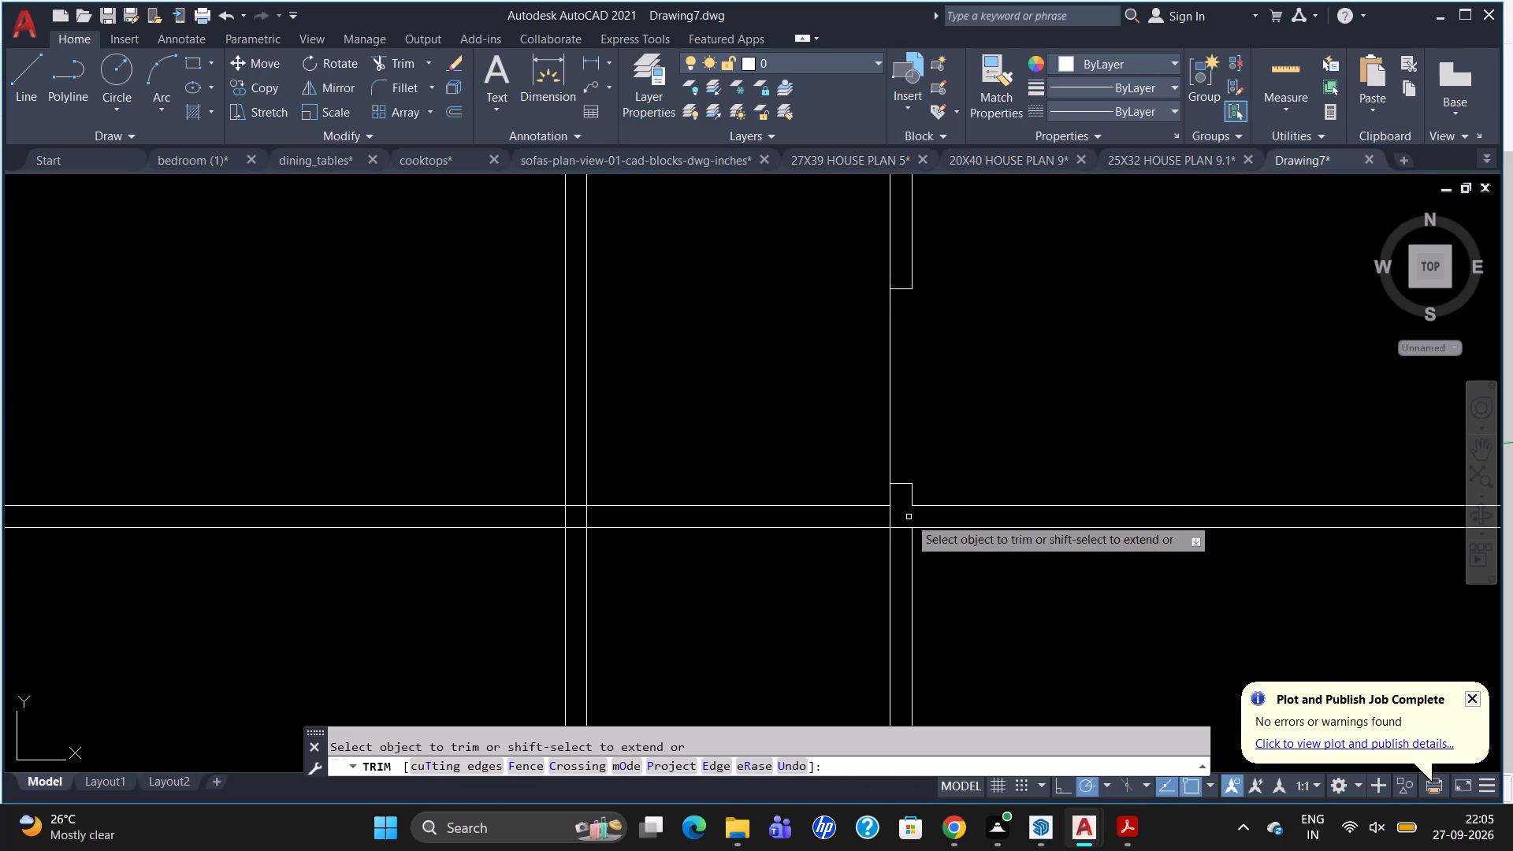
{"action": "scroll", "coordinate": [994, 396], "scroll_direction": "down", "scroll_amount": 4}
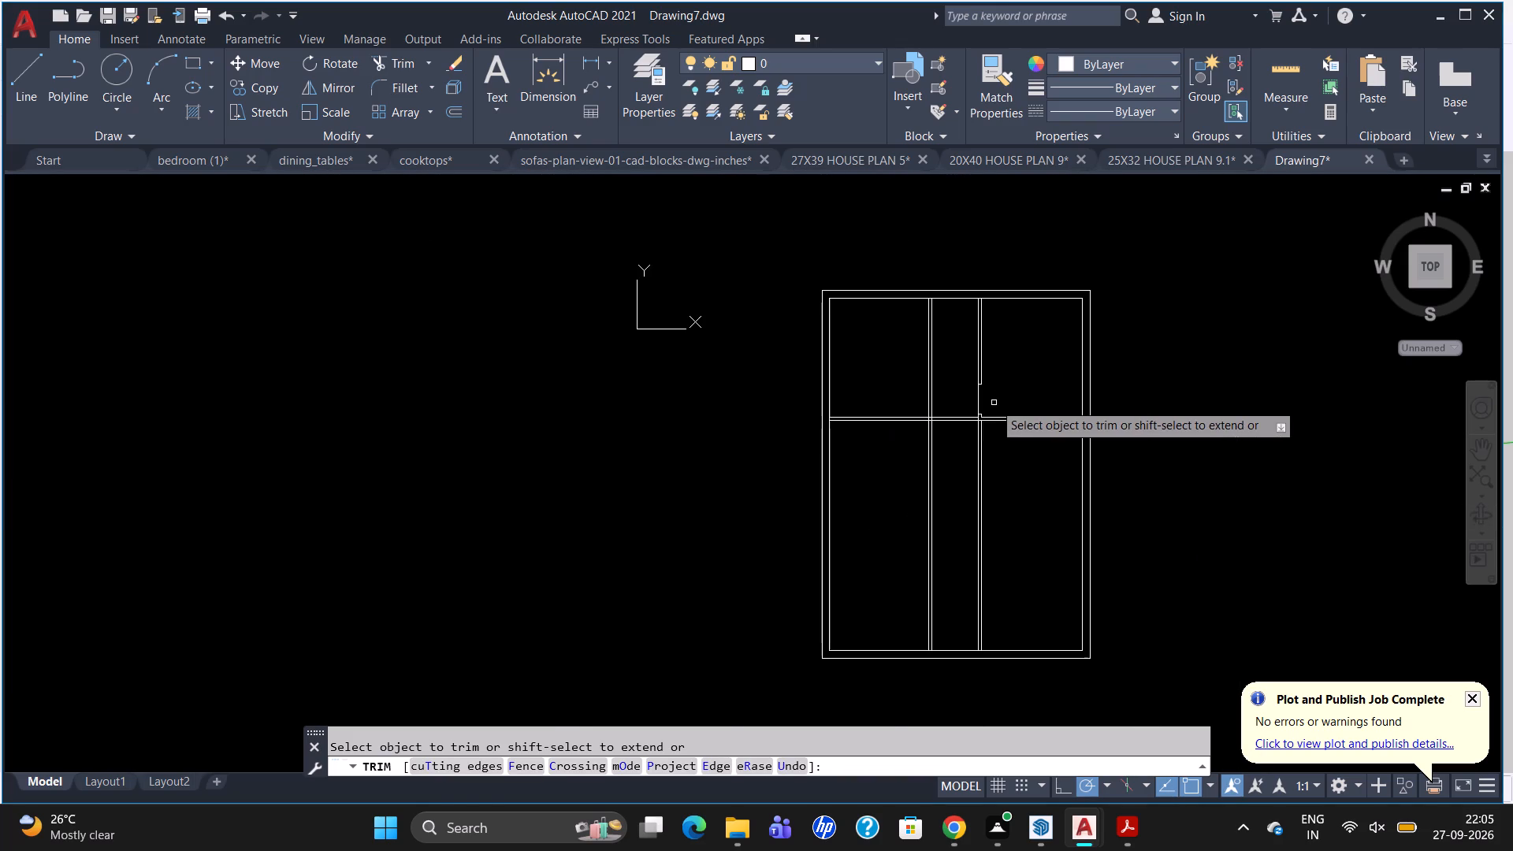
{"action": "scroll", "coordinate": [946, 335], "scroll_direction": "up", "scroll_amount": 1}
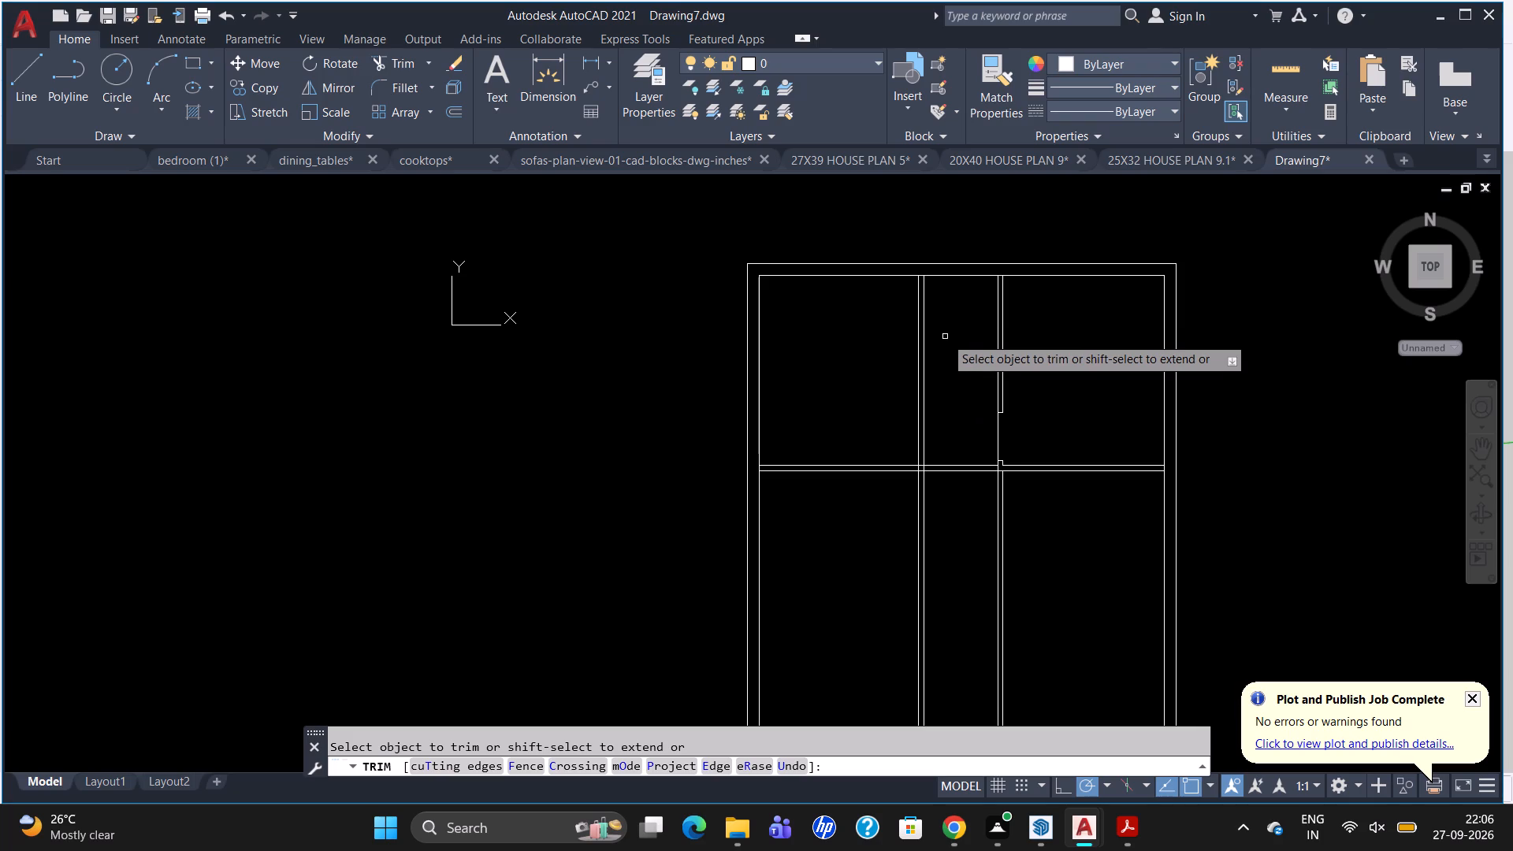
{"action": "key", "text": "space"}
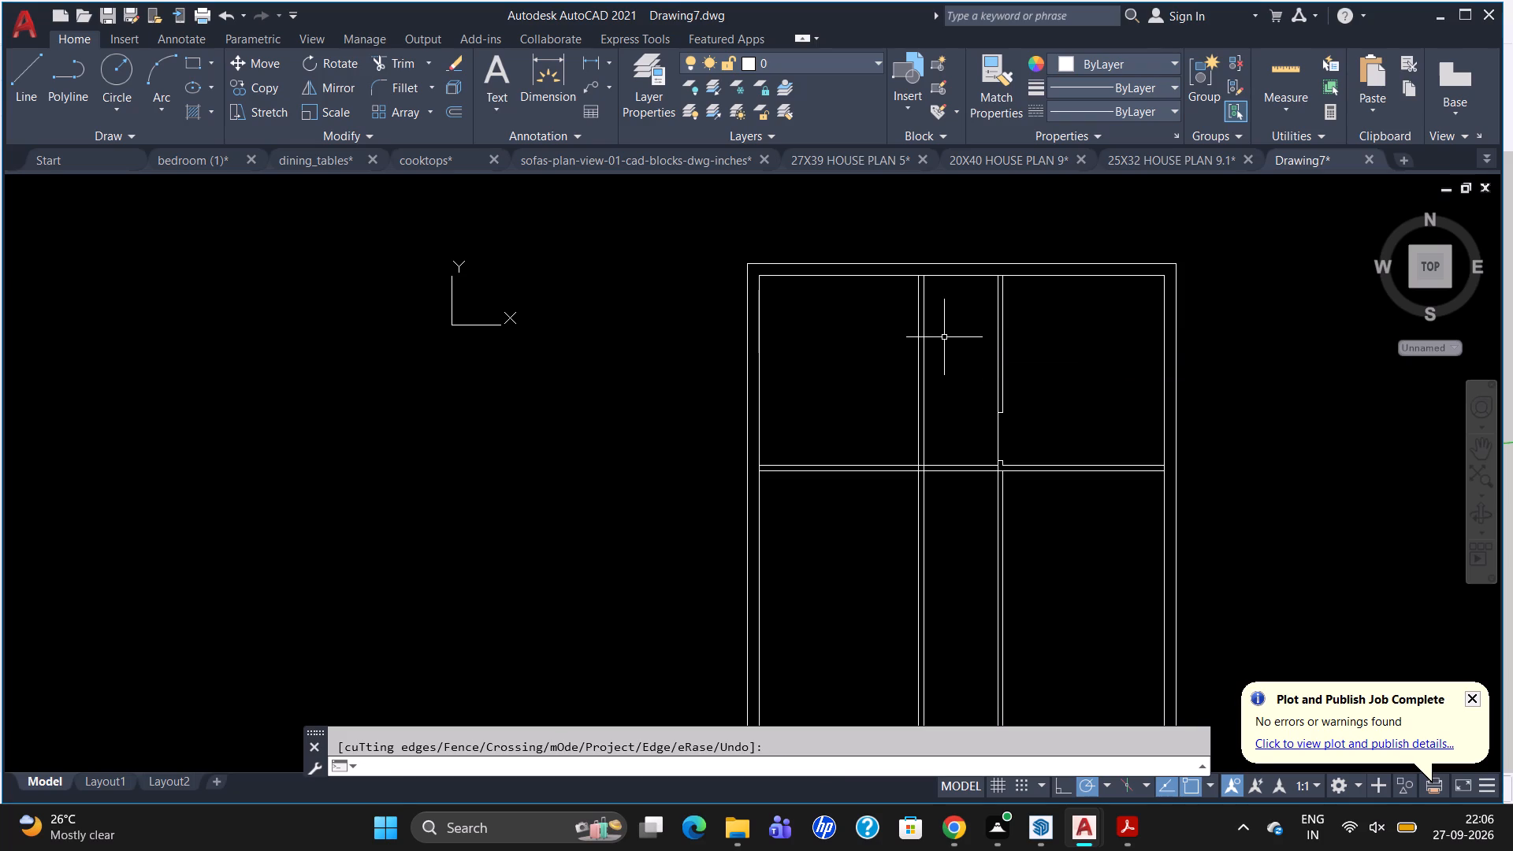
Break the north wall's inner line at the first and second vertical partitions to isolate the segment between them.
{"action": "type", "text": "BR"}
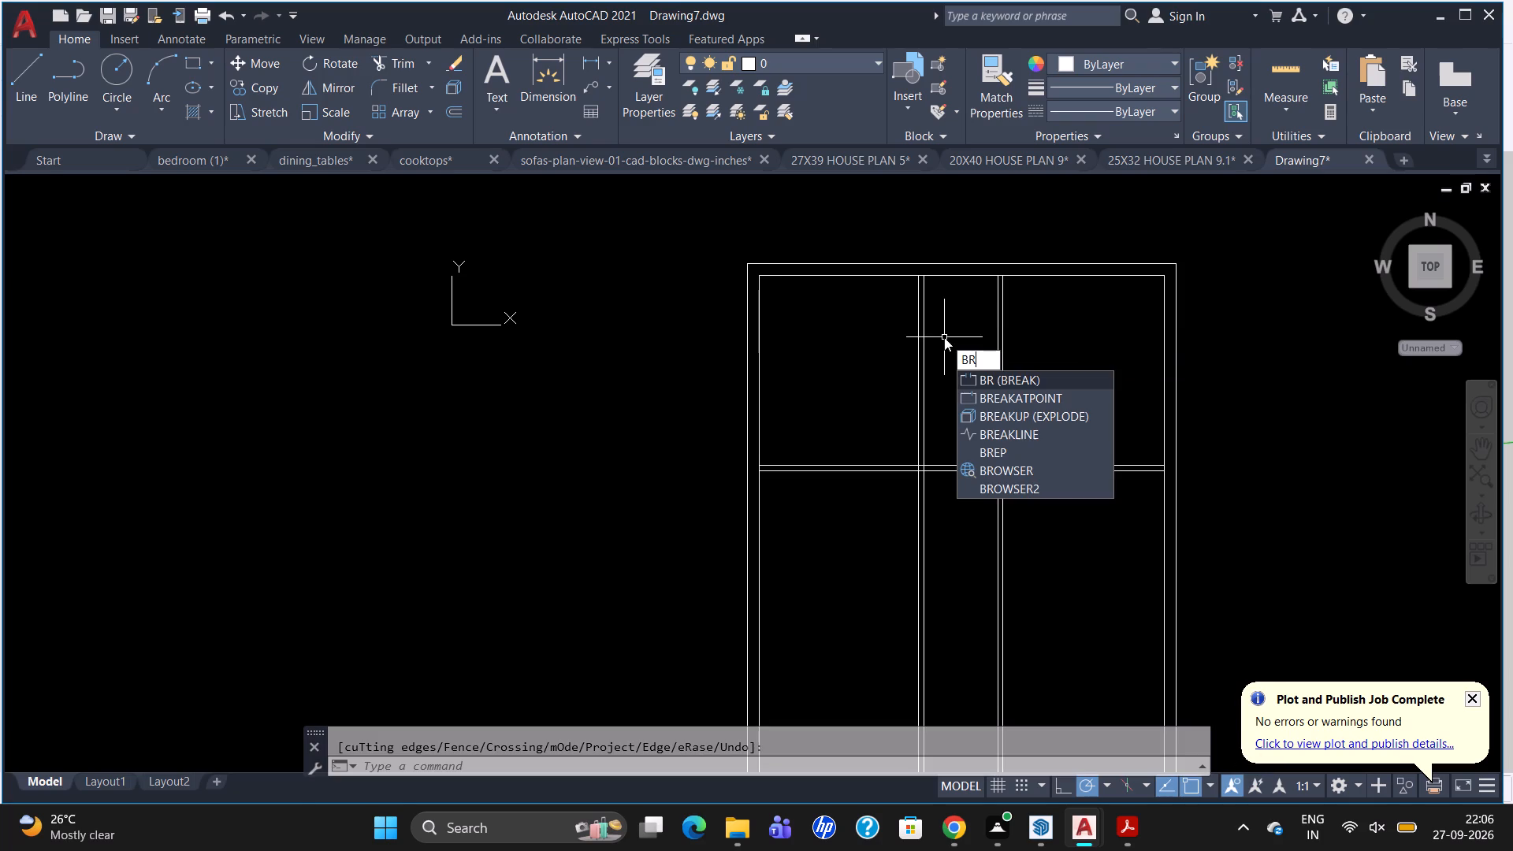
{"action": "left_click", "coordinate": [960, 393]}
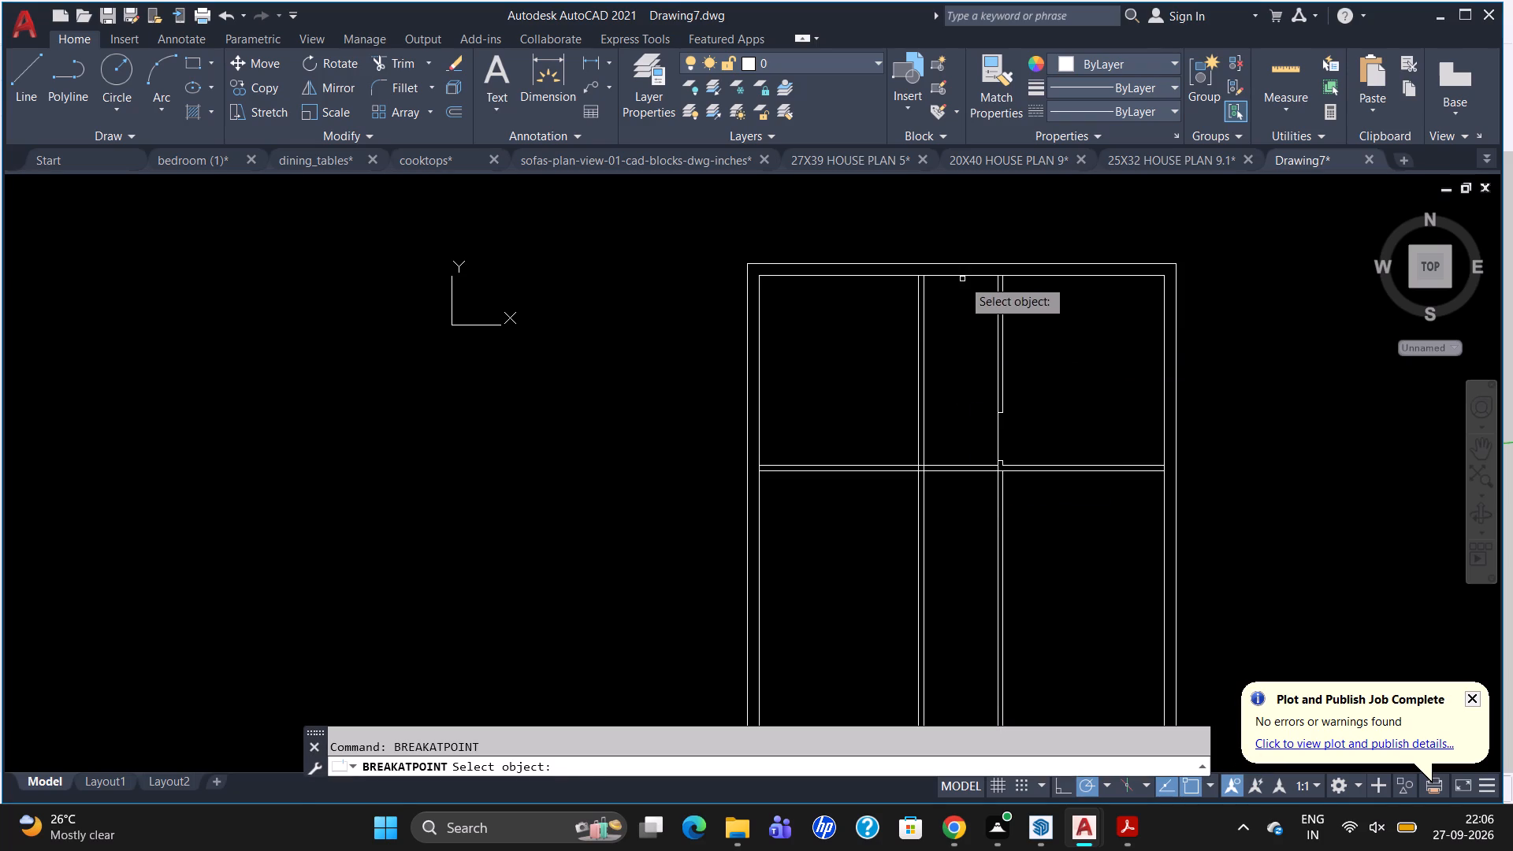
{"action": "left_click", "coordinate": [964, 277]}
{"action": "left_click", "coordinate": [923, 269]}
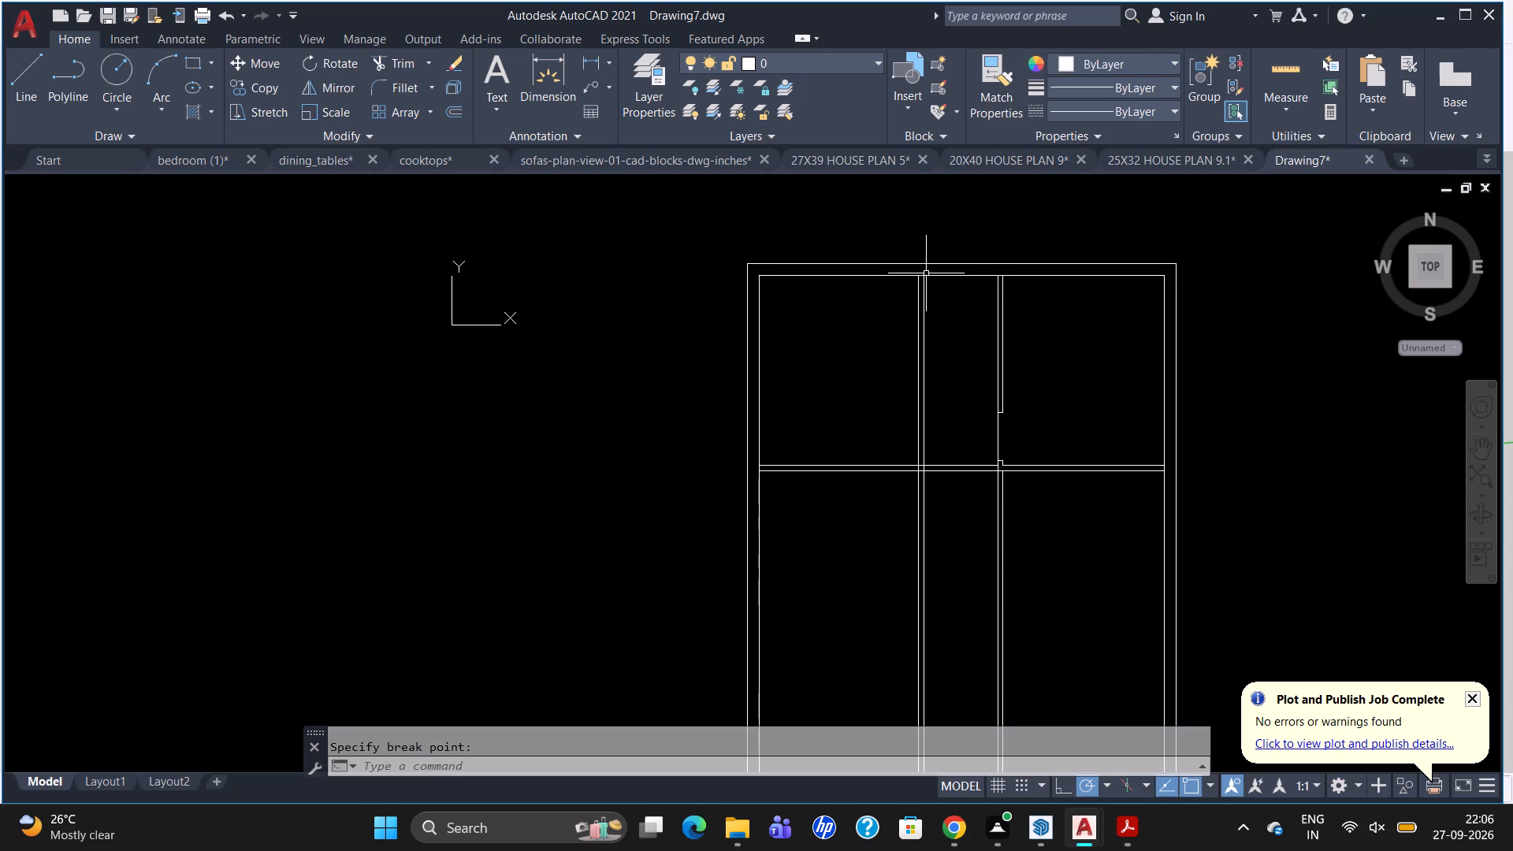
{"action": "type", "text": "BR"}
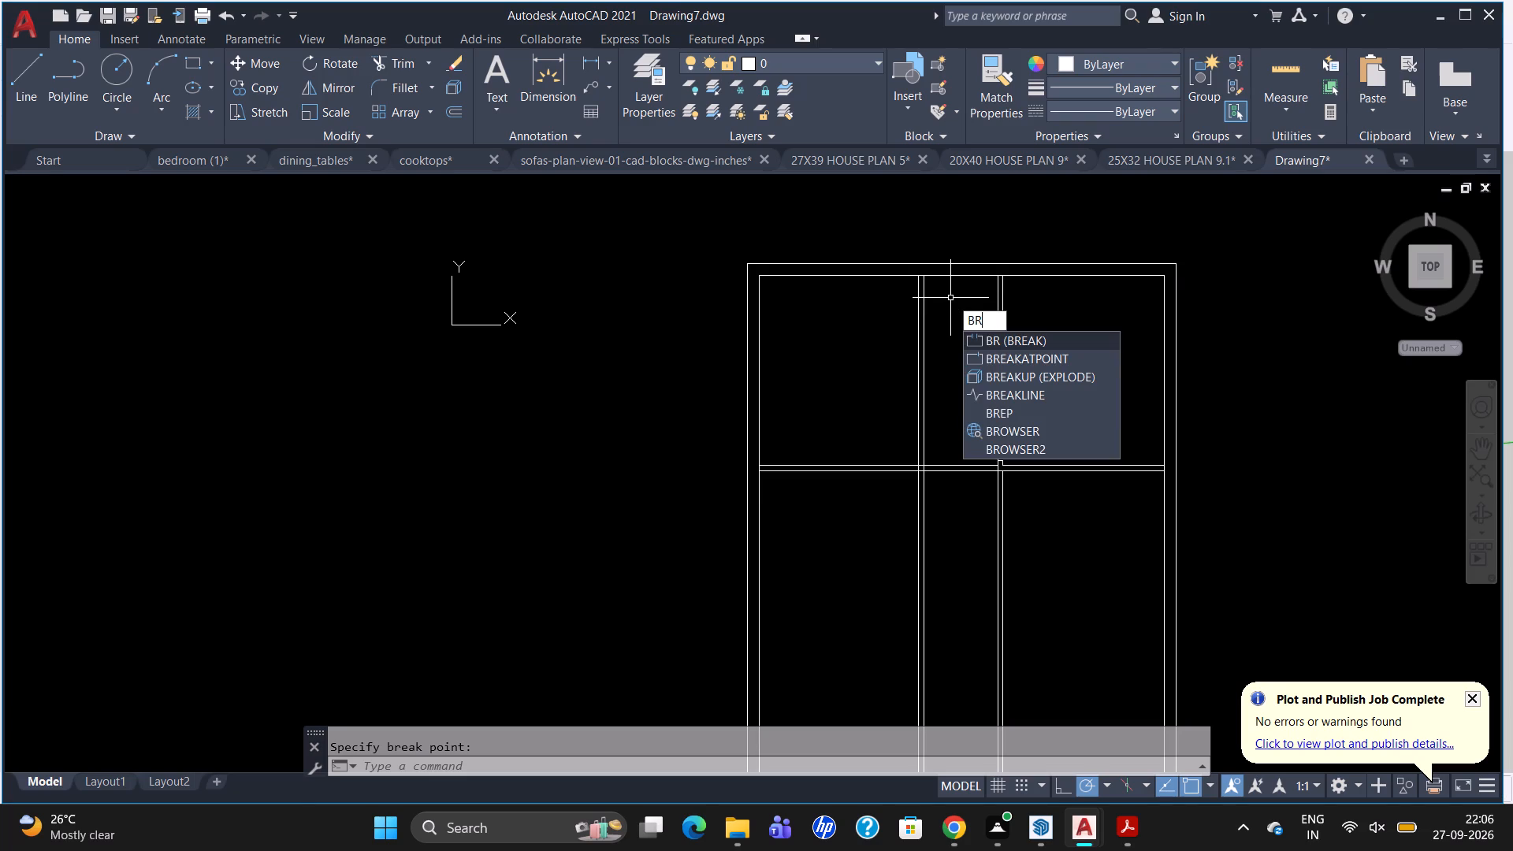
{"action": "left_click", "coordinate": [1006, 358]}
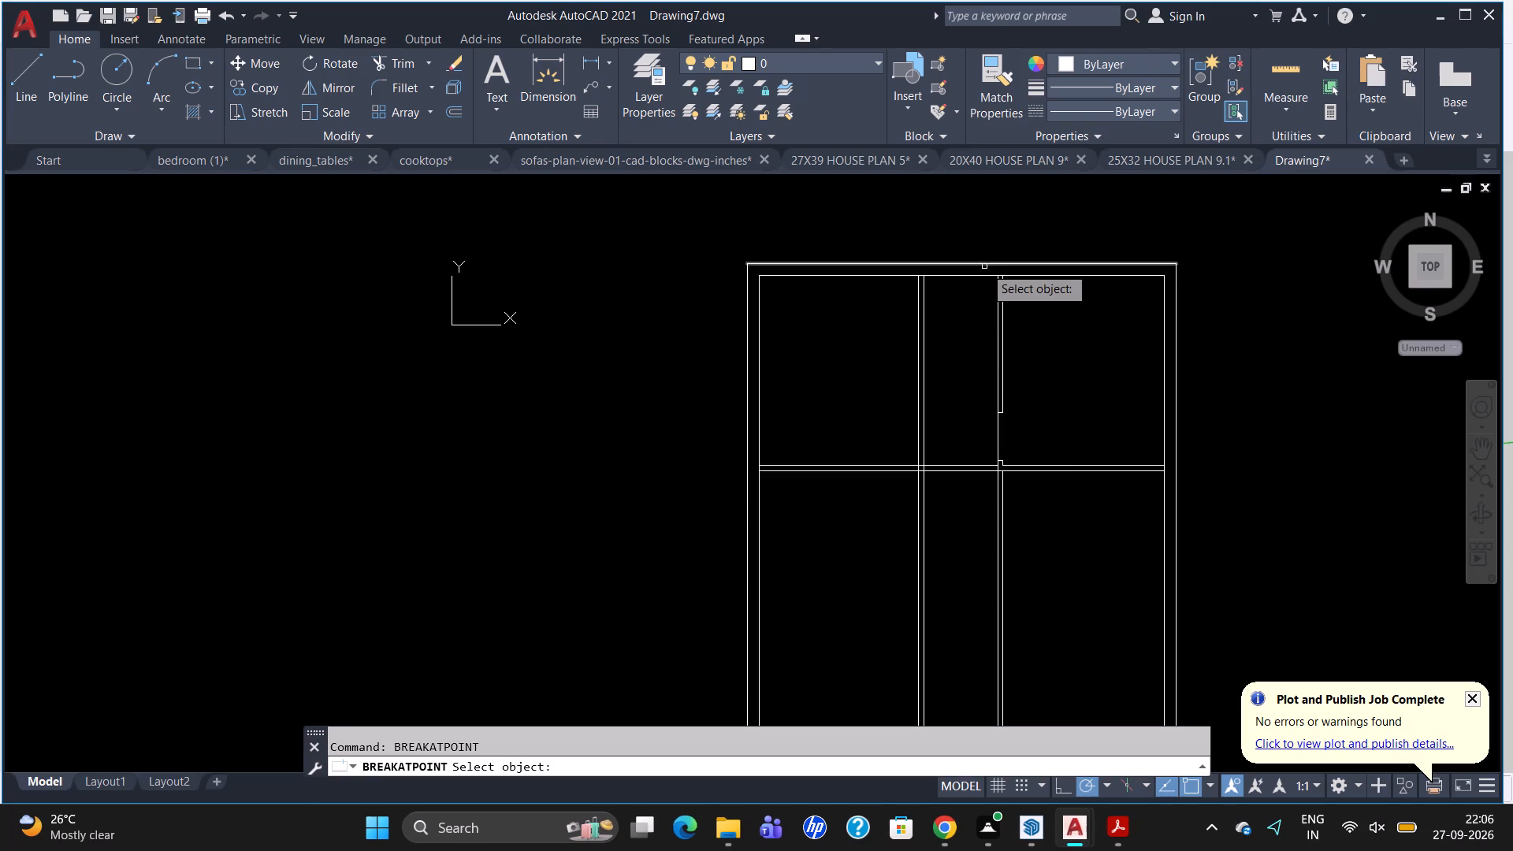
{"action": "left_click", "coordinate": [987, 274]}
{"action": "left_click", "coordinate": [998, 275]}
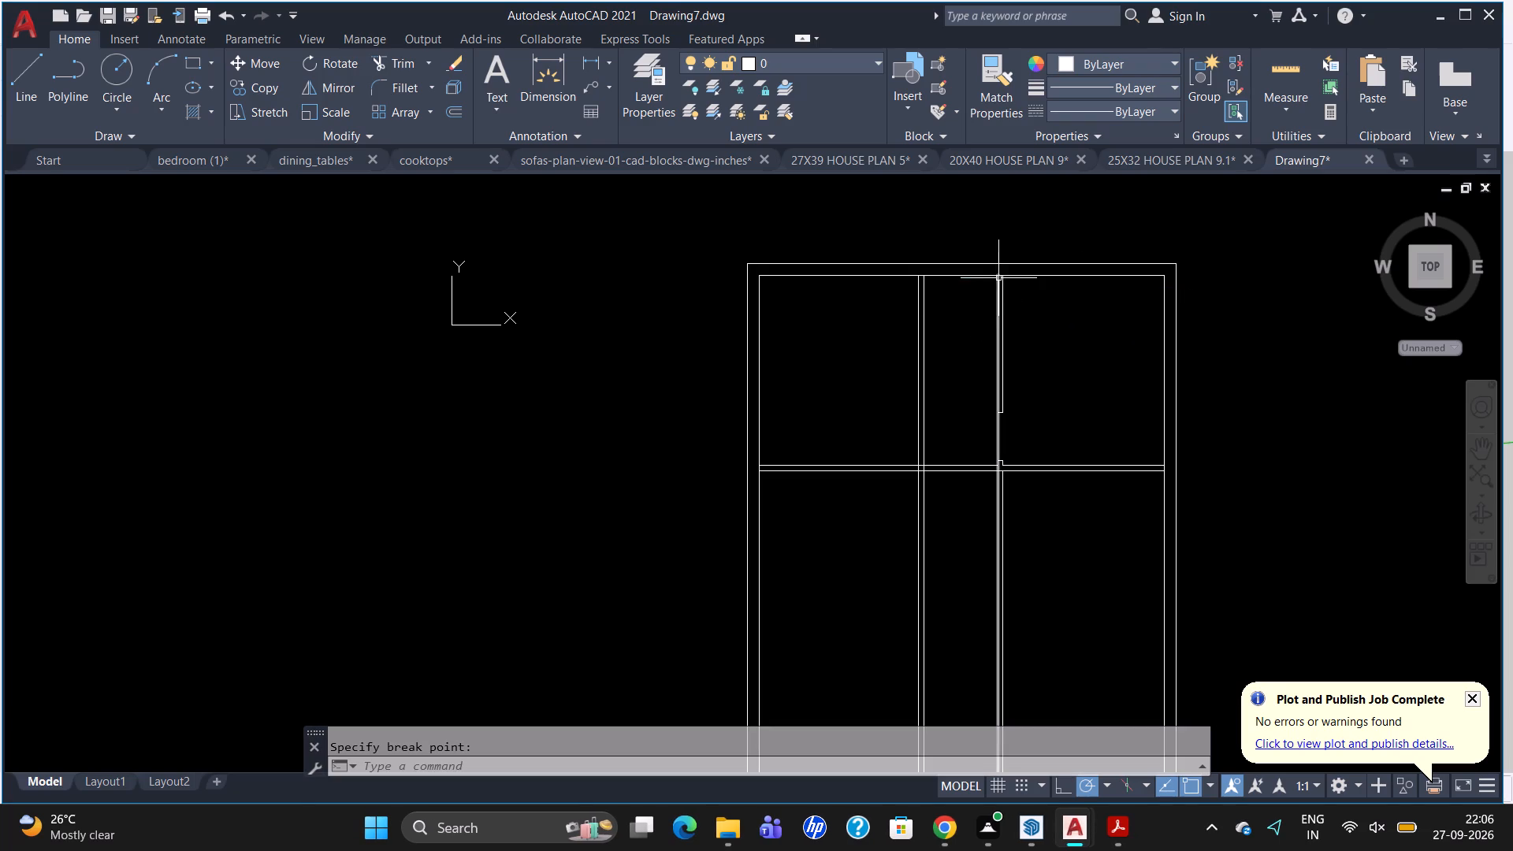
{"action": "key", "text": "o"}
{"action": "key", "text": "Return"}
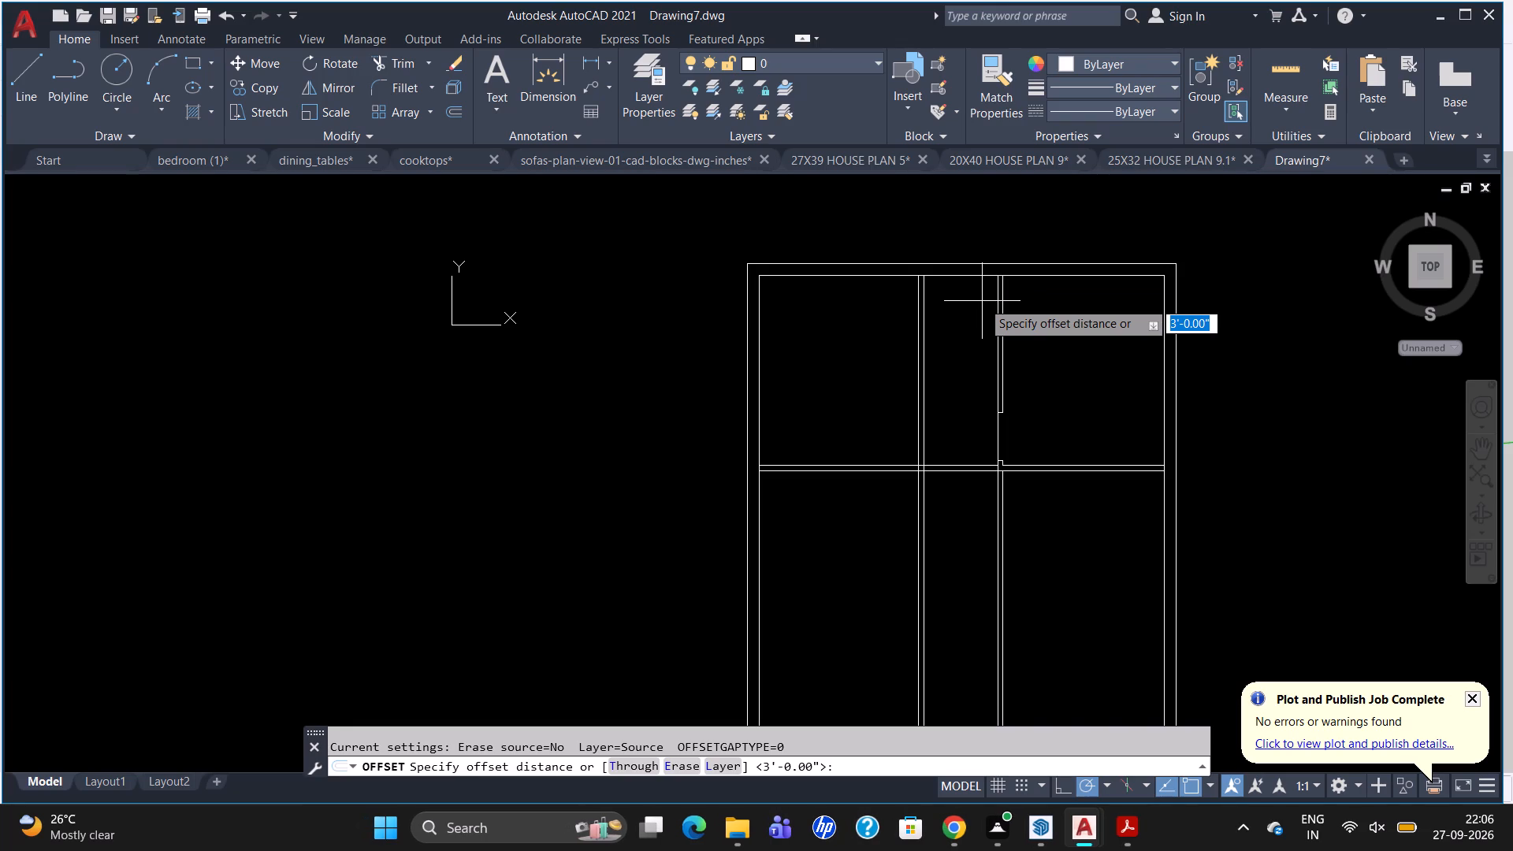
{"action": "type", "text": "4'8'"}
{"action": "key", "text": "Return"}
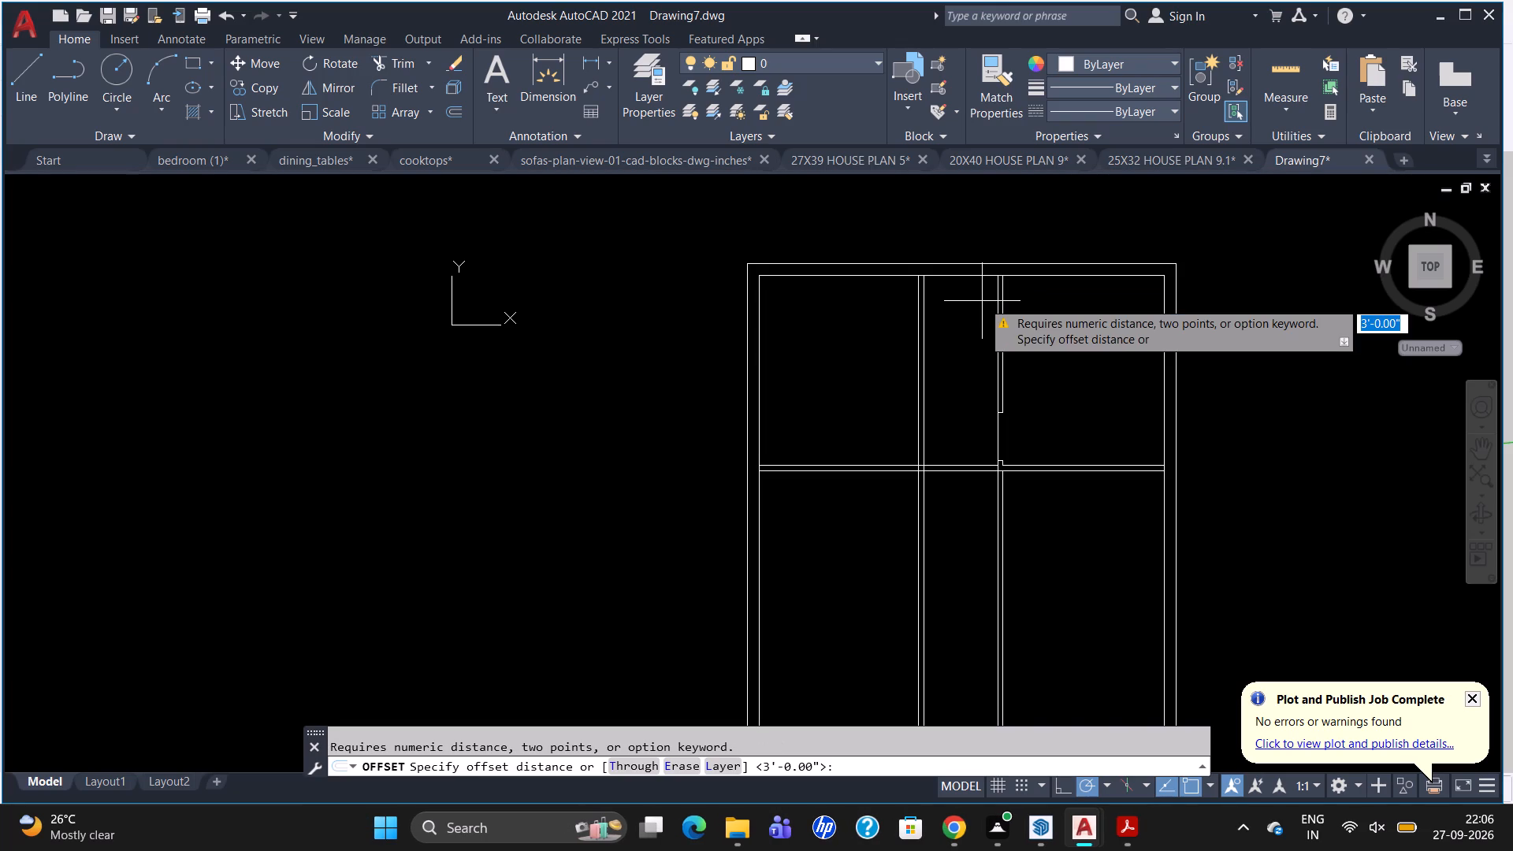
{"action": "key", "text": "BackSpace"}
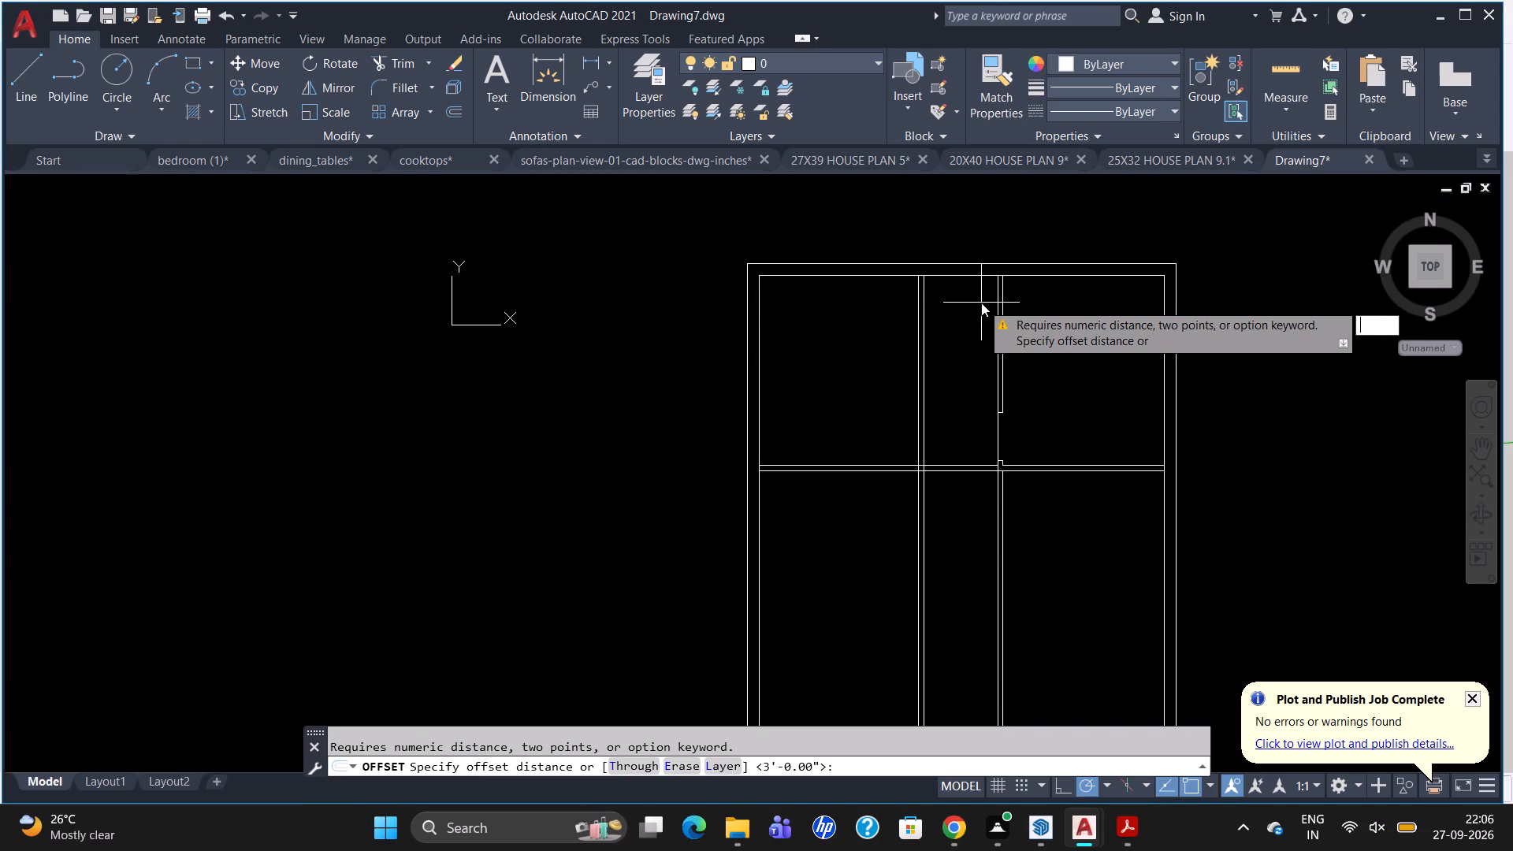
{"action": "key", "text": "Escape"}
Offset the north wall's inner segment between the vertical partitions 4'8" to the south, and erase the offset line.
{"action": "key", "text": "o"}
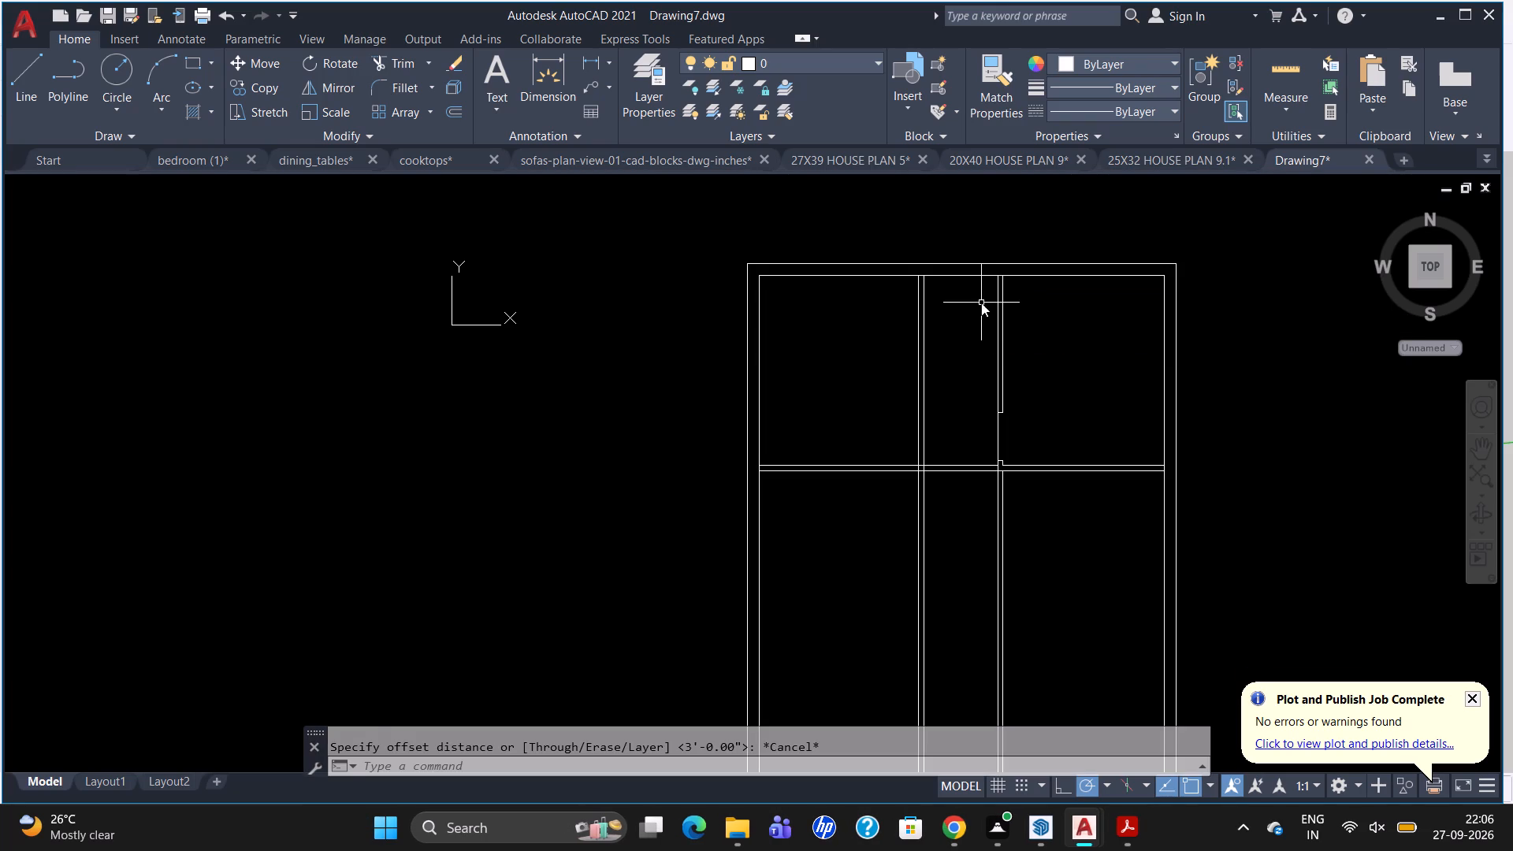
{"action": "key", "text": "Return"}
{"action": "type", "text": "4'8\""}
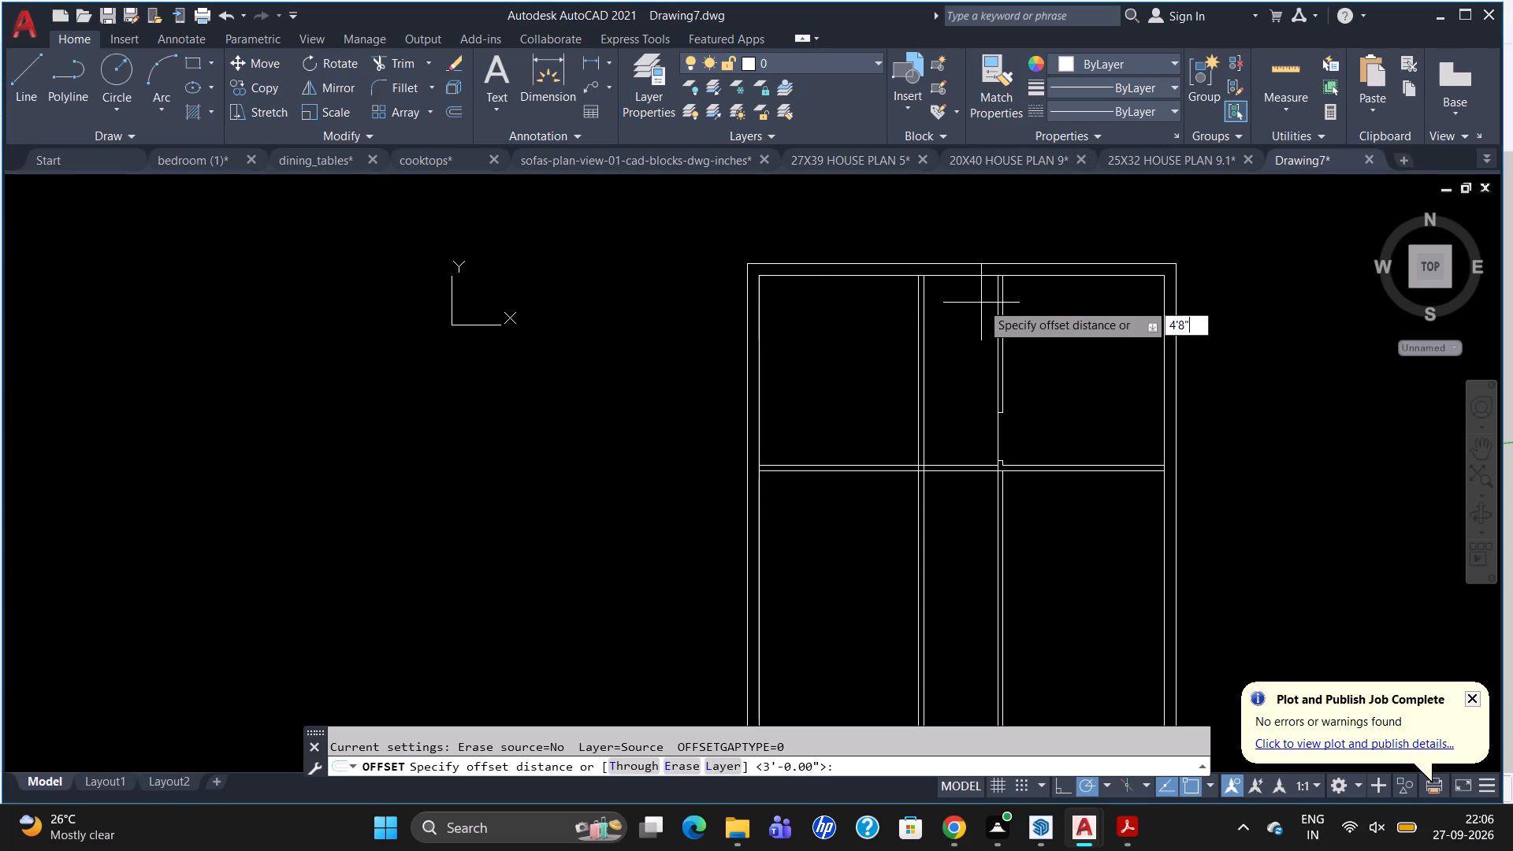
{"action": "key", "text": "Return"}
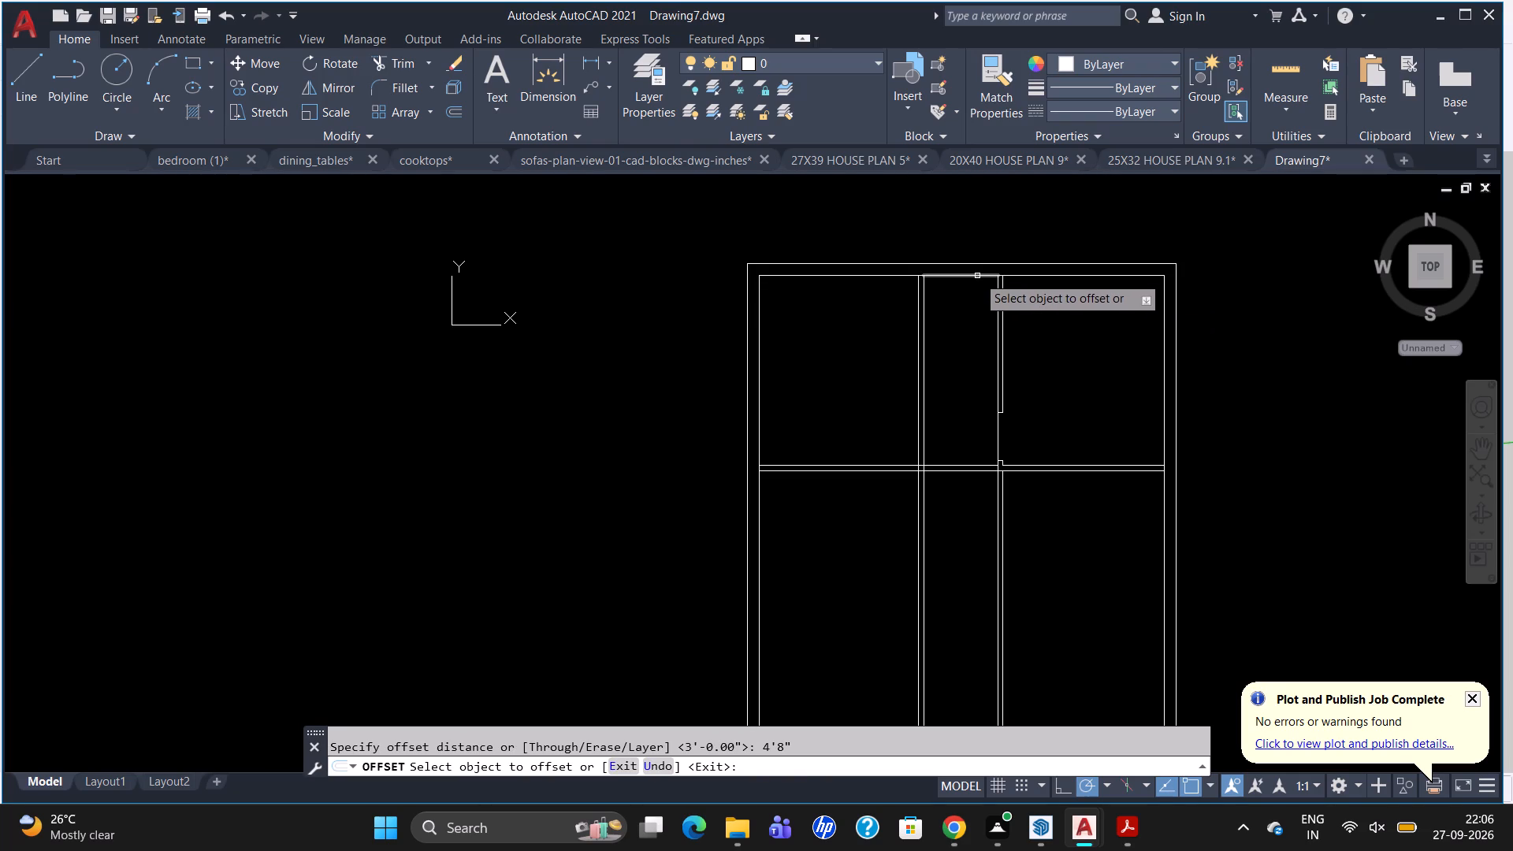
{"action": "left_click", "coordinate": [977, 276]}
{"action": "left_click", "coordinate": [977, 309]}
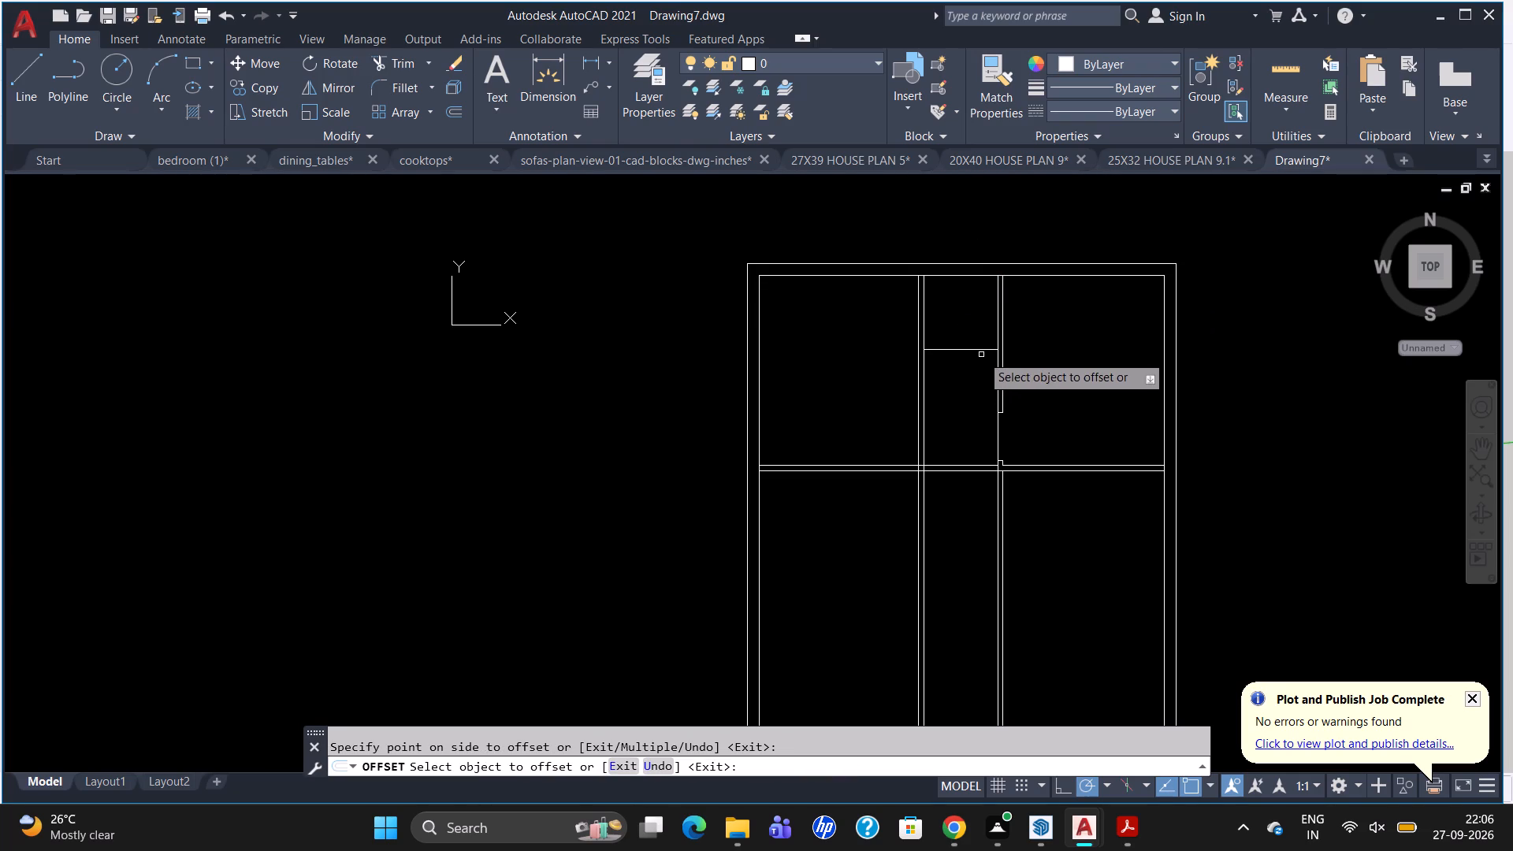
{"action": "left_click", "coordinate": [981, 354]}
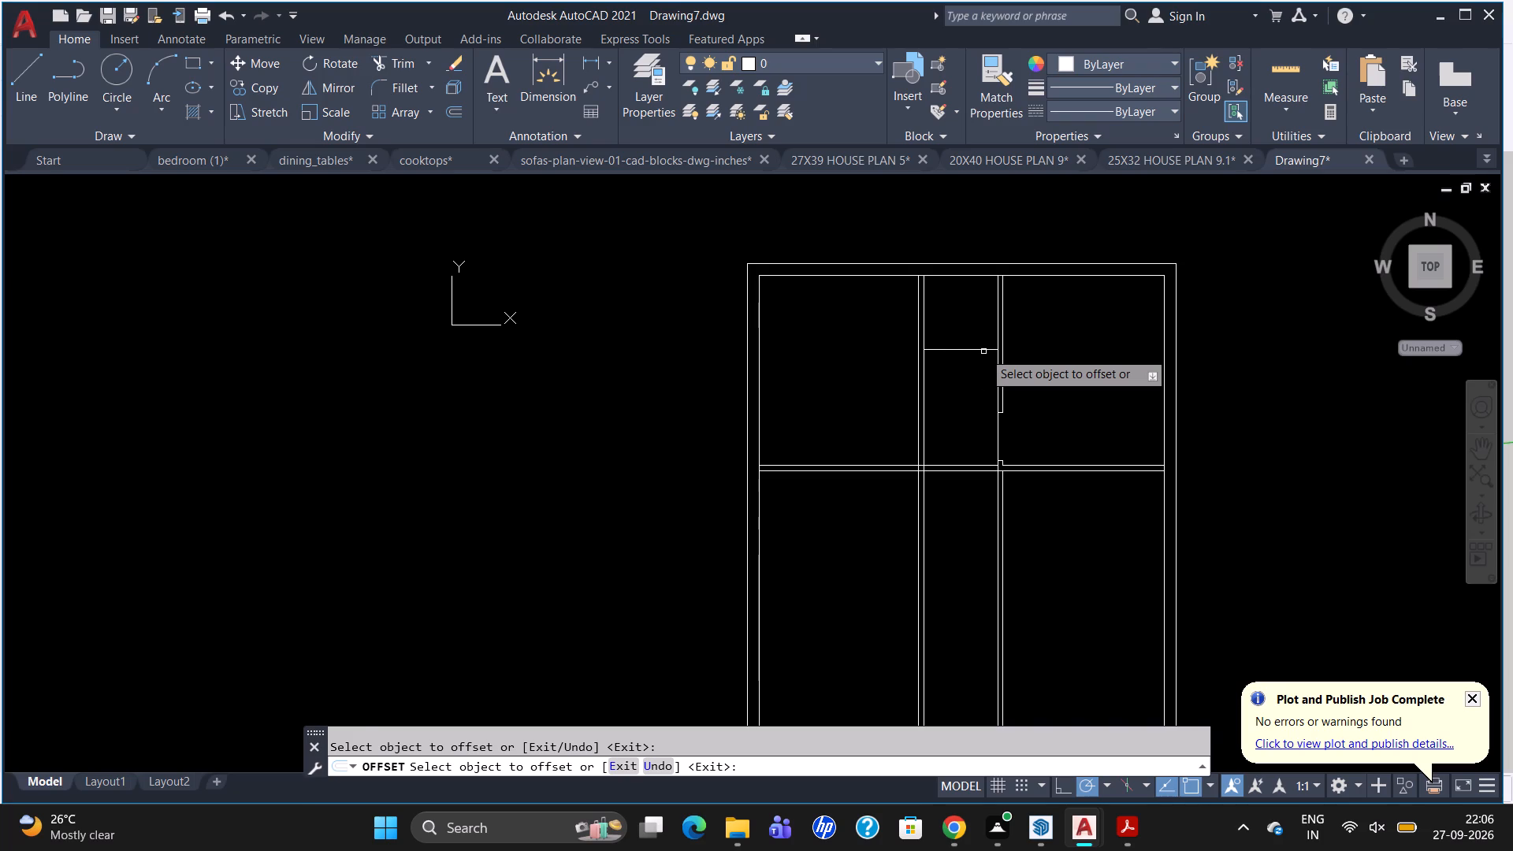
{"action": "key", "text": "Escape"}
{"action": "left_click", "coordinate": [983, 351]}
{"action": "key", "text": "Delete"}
Offset the north wall's inner segment between the two vertical partitions 8' to the south.
{"action": "key", "text": "o"}
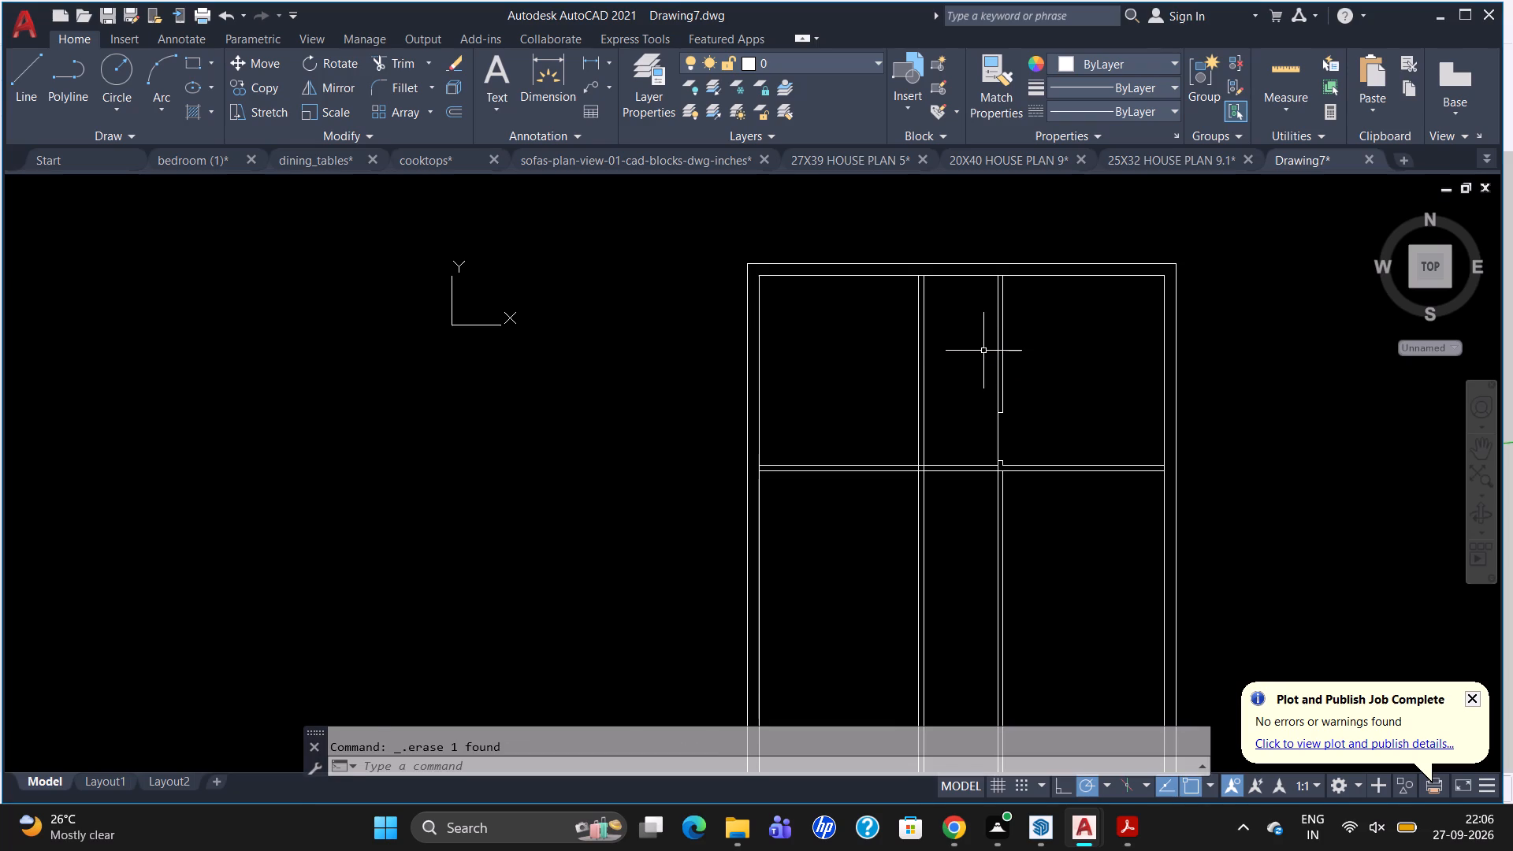
{"action": "key", "text": "Return"}
{"action": "key", "text": "8"}
{"action": "key", "text": "apostrophe"}
{"action": "key", "text": "Return"}
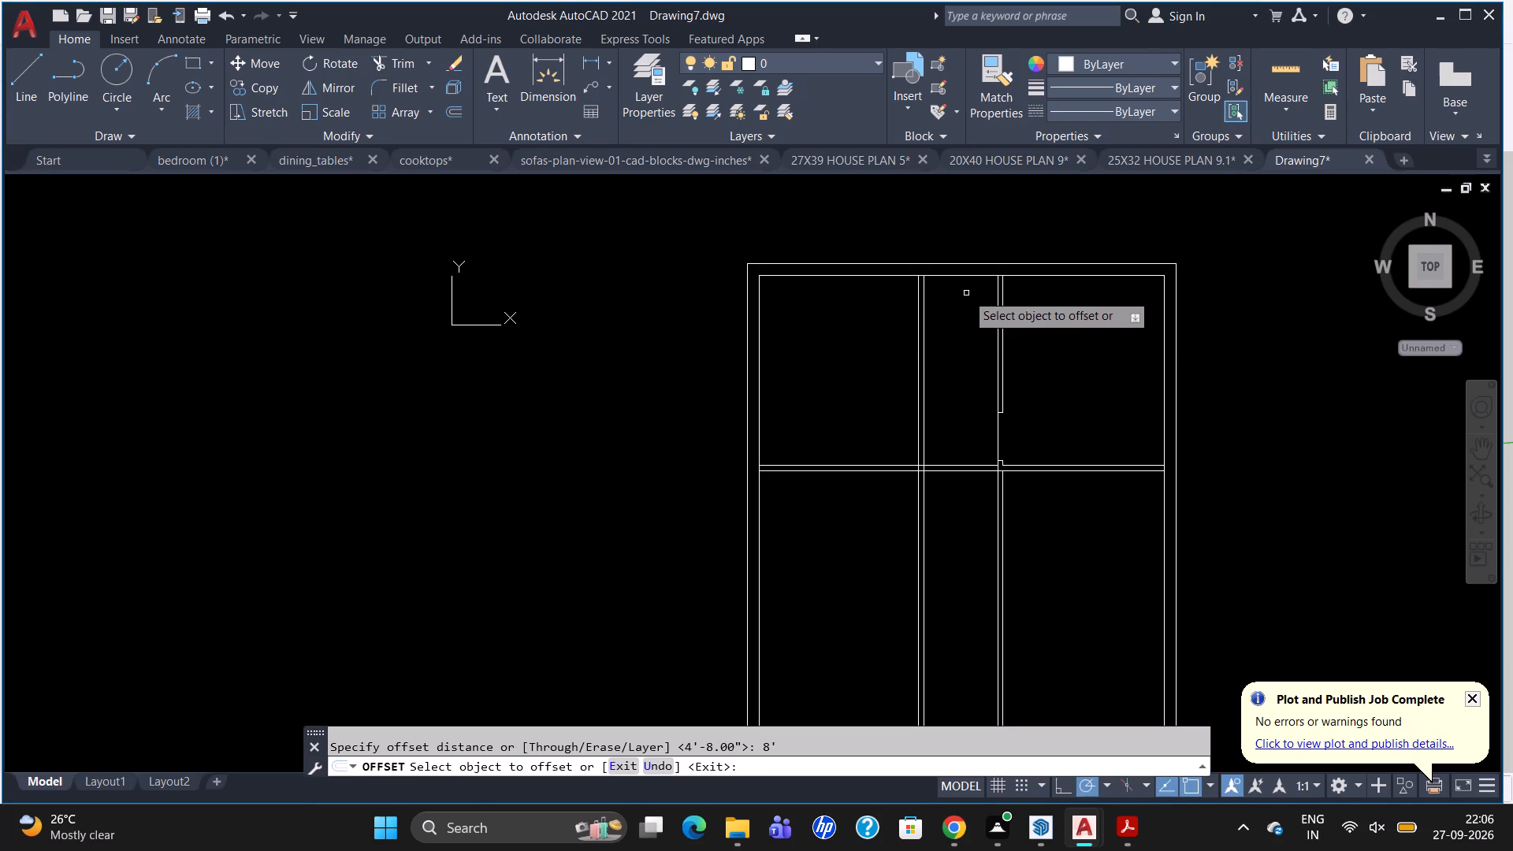
{"action": "left_click", "coordinate": [970, 277]}
{"action": "left_click", "coordinate": [971, 347]}
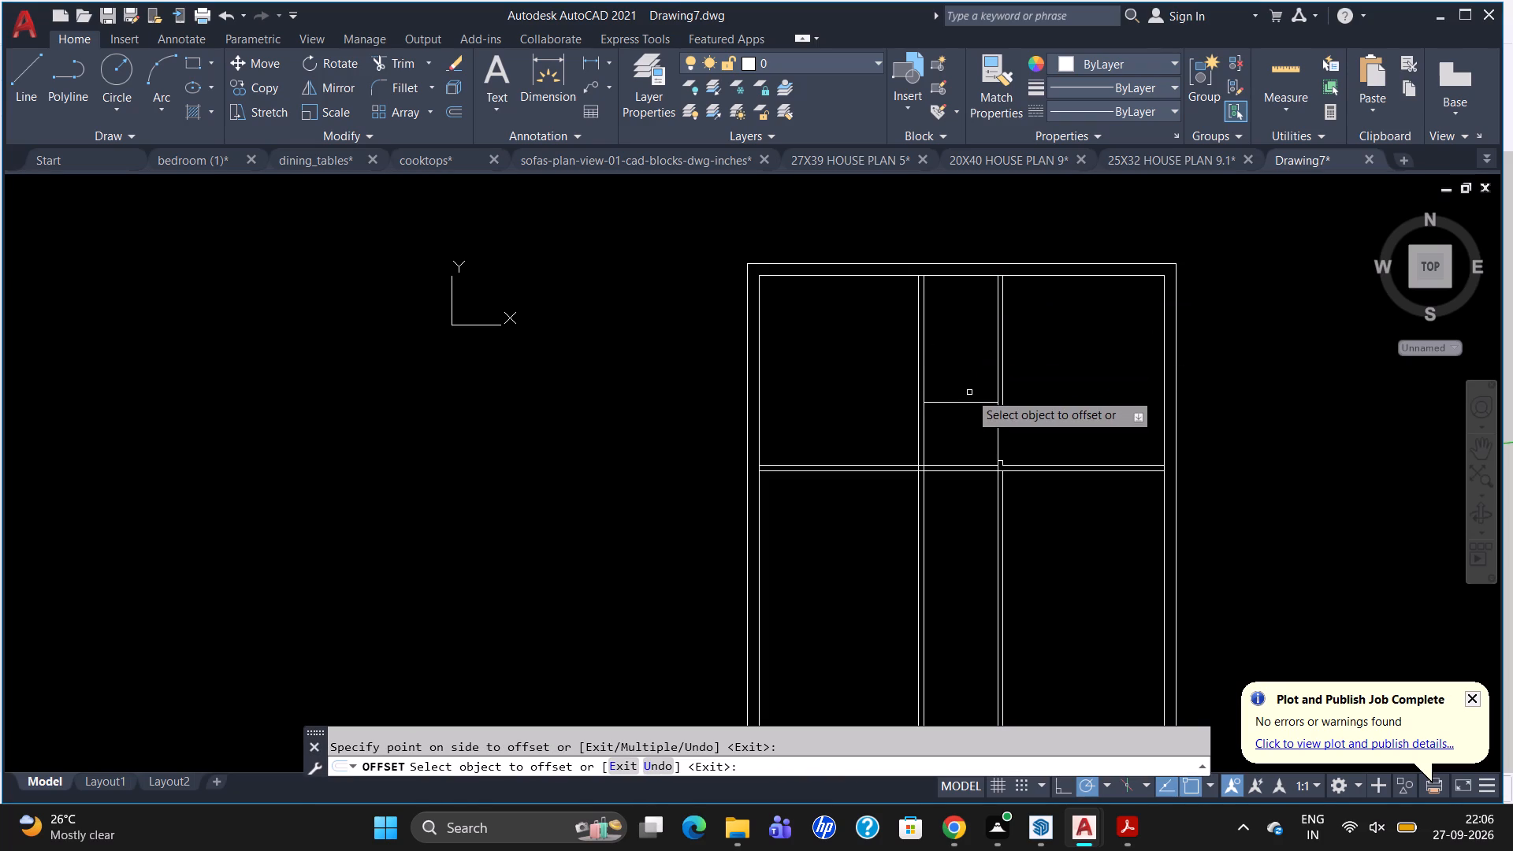
Offset the new horizontal line between the vertical partitions 4" to the north to form a partition.
{"action": "left_click", "coordinate": [971, 403]}
{"action": "key", "text": "6"}
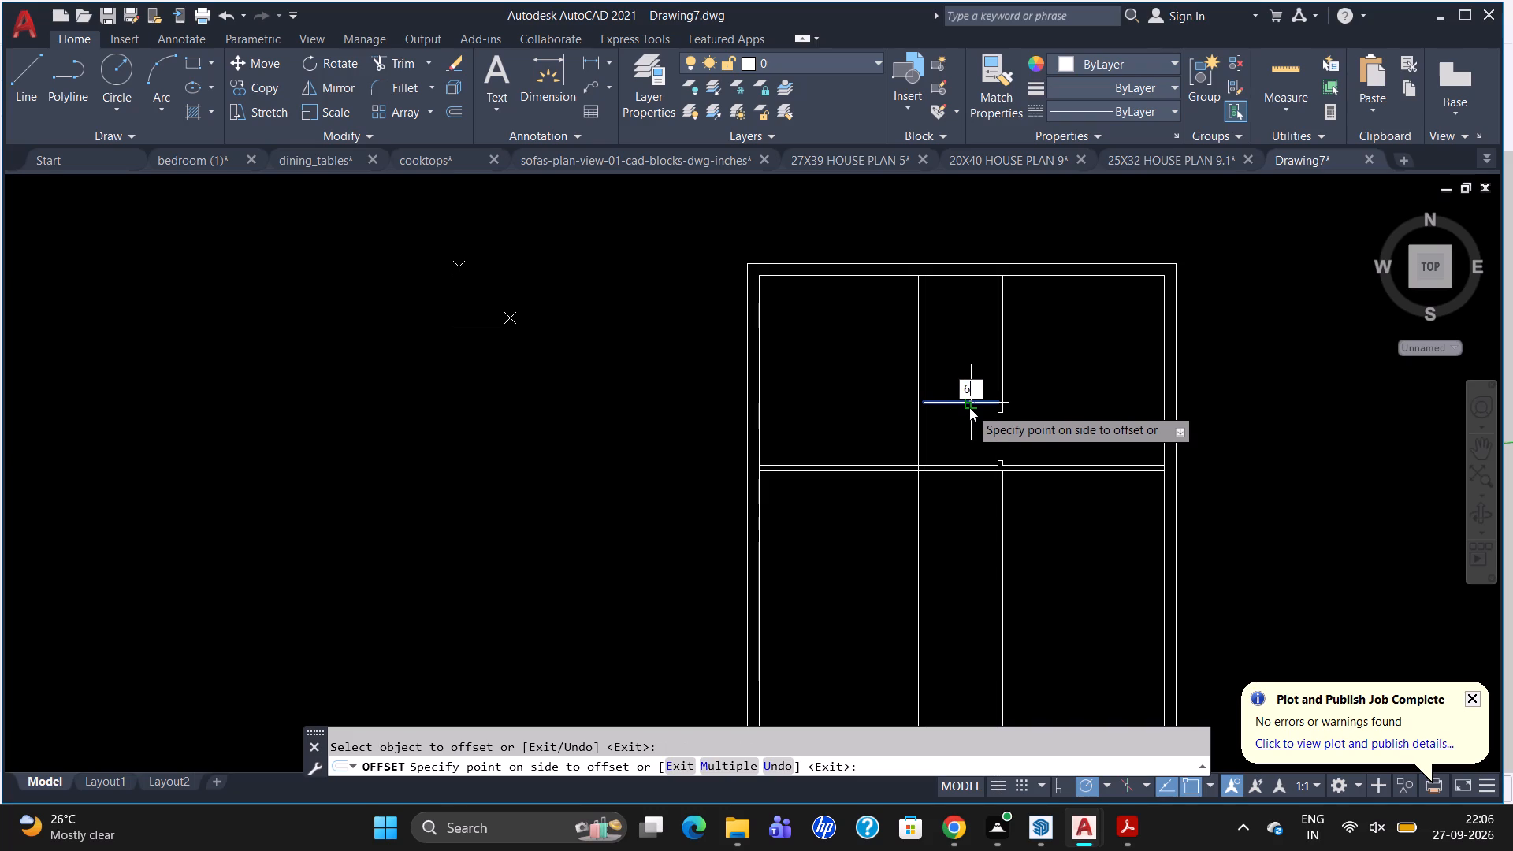
{"action": "key", "text": "BackSpace"}
{"action": "key", "text": "4"}
{"action": "key", "text": "Return"}
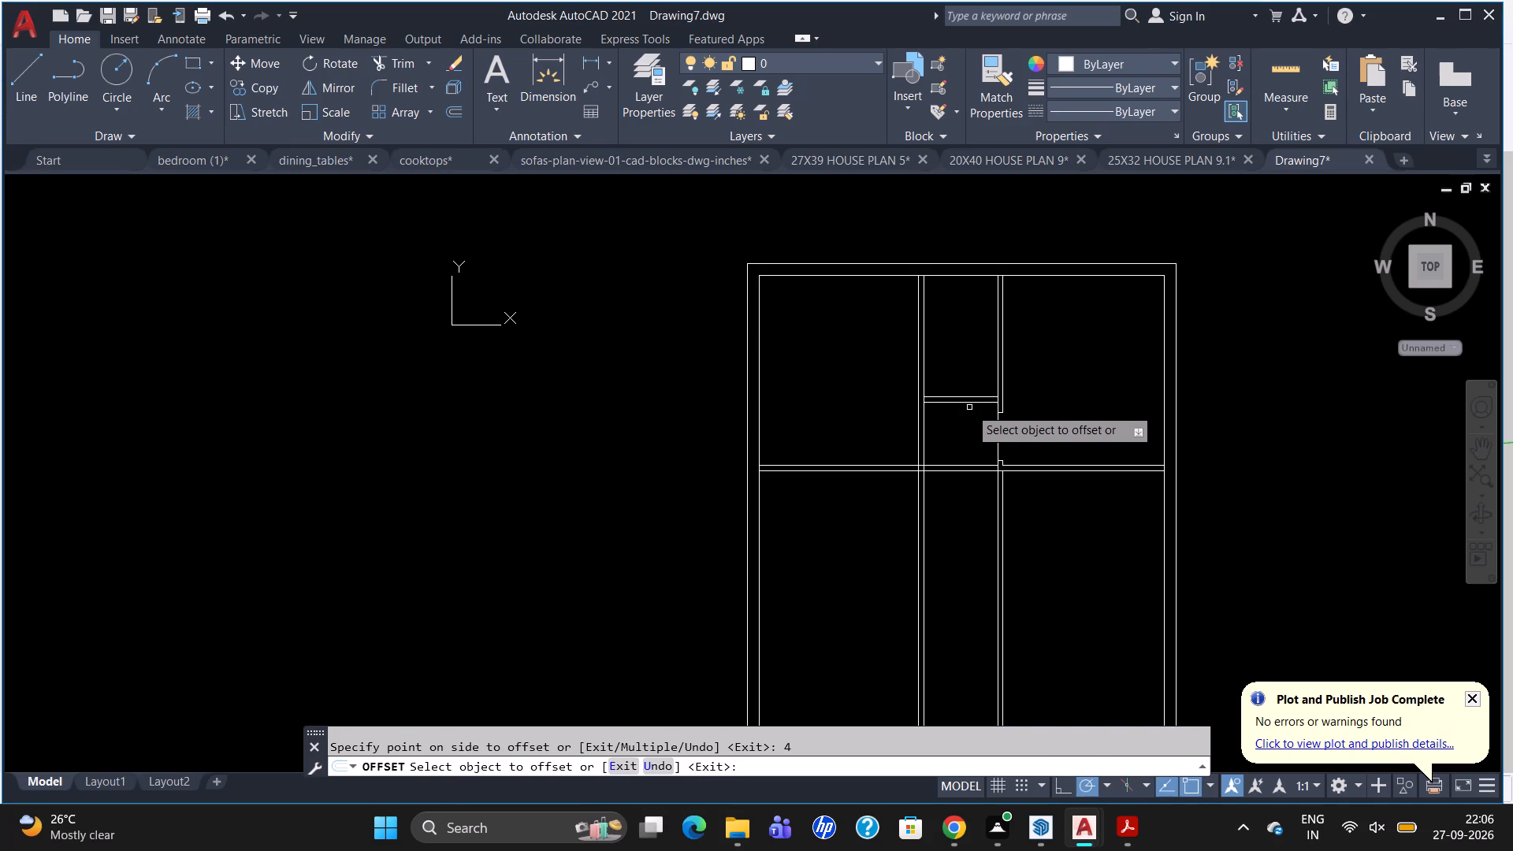
{"action": "key", "text": "Escape"}
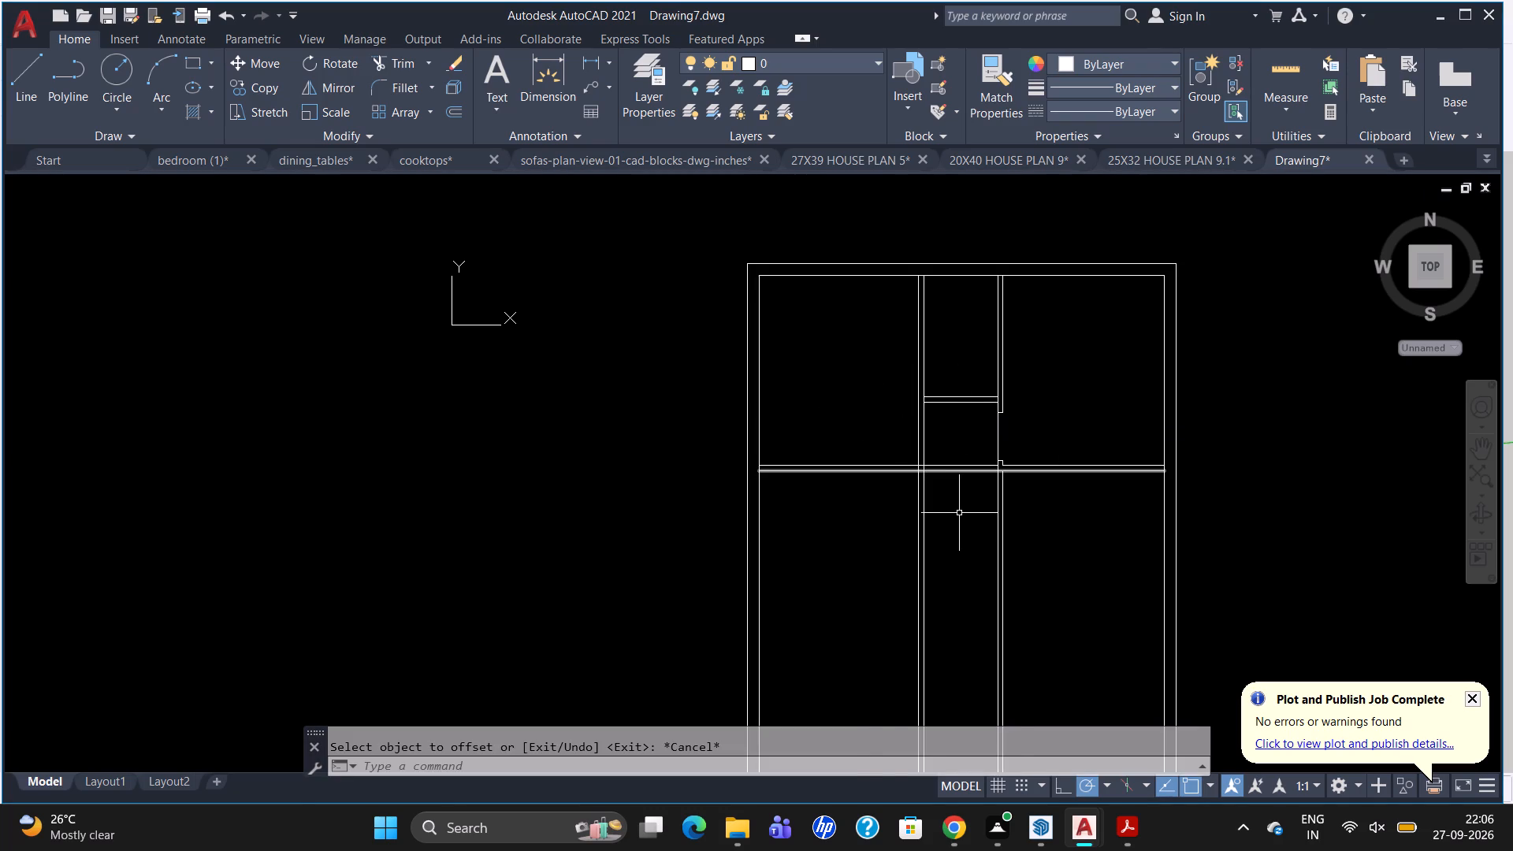
Draw a door jamb line across the first vertical partition, tracked 4" north of its intersection with the horizontal partition.
{"action": "scroll", "coordinate": [960, 509], "scroll_direction": "up", "scroll_amount": 2}
{"action": "key", "text": "l"}
{"action": "key", "text": "Return"}
{"action": "type", "text": "TK"}
{"action": "key", "text": "Return"}
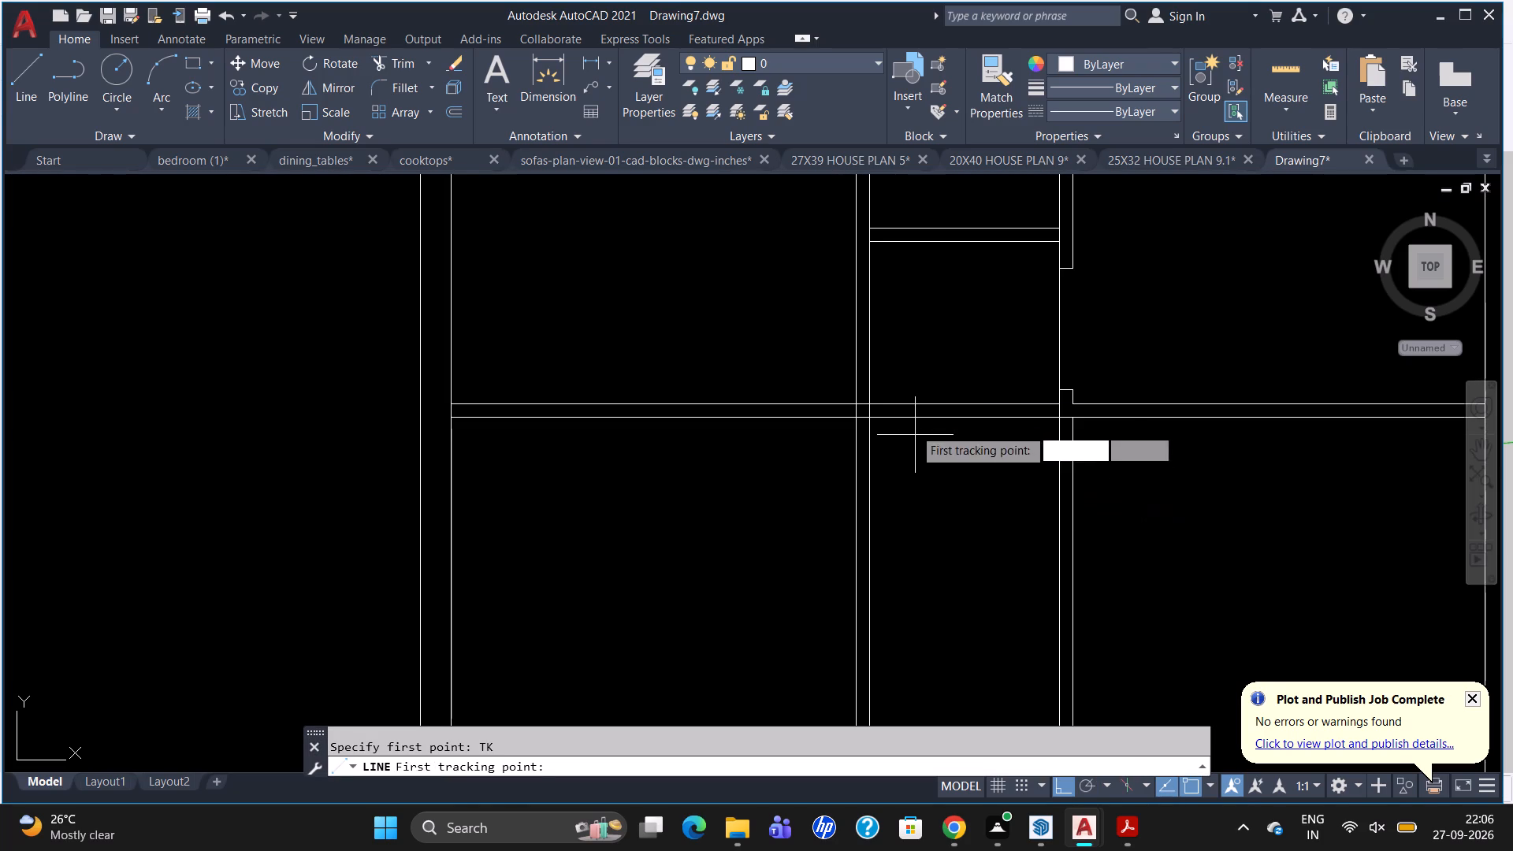
{"action": "left_click", "coordinate": [857, 405]}
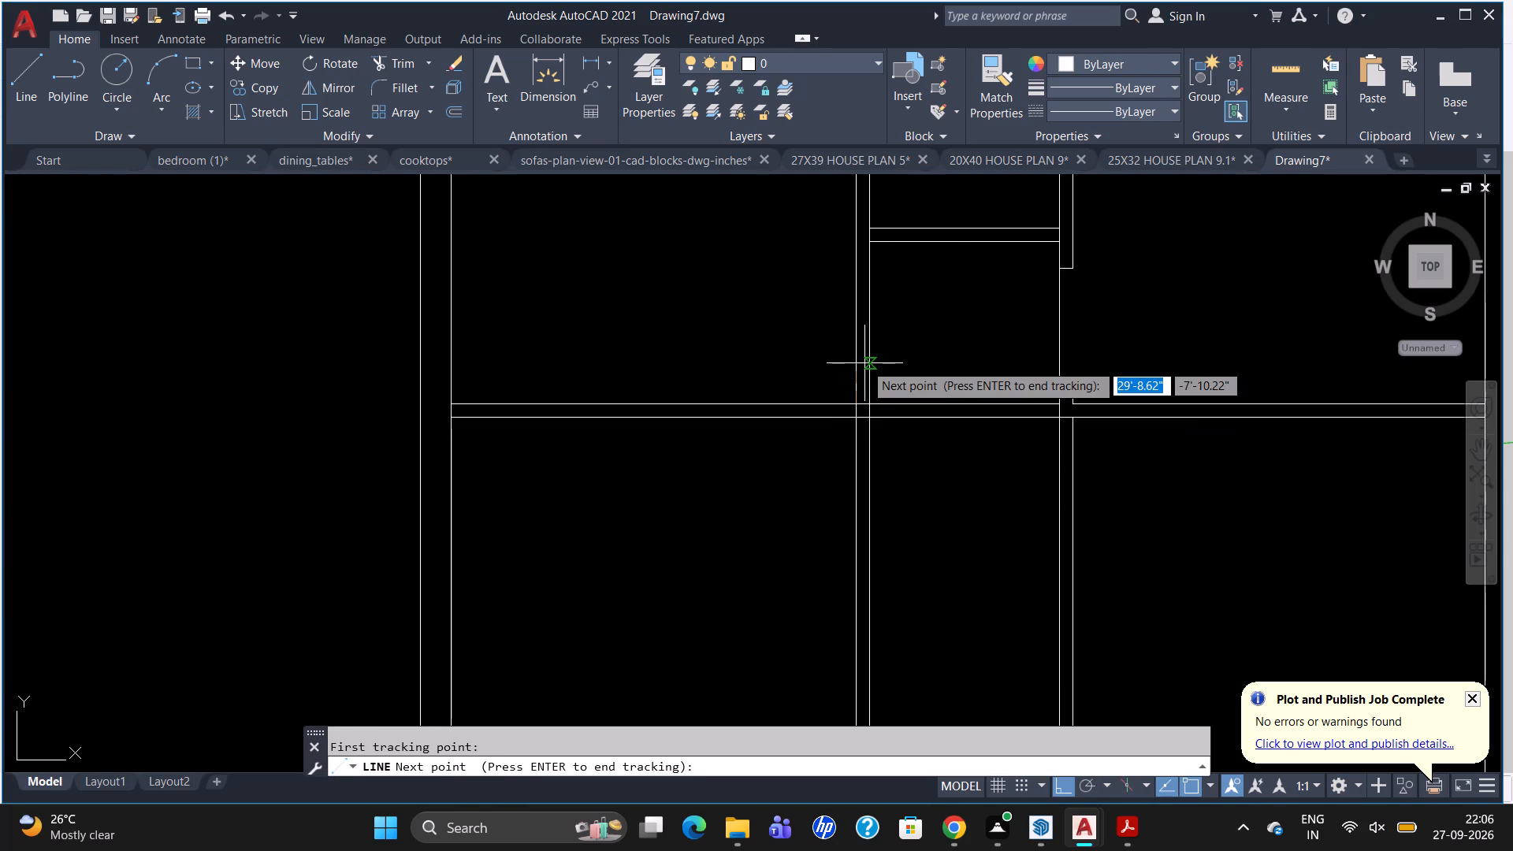
{"action": "key", "text": "4"}
{"action": "key", "text": "Return"}
{"action": "key", "text": "Return"}
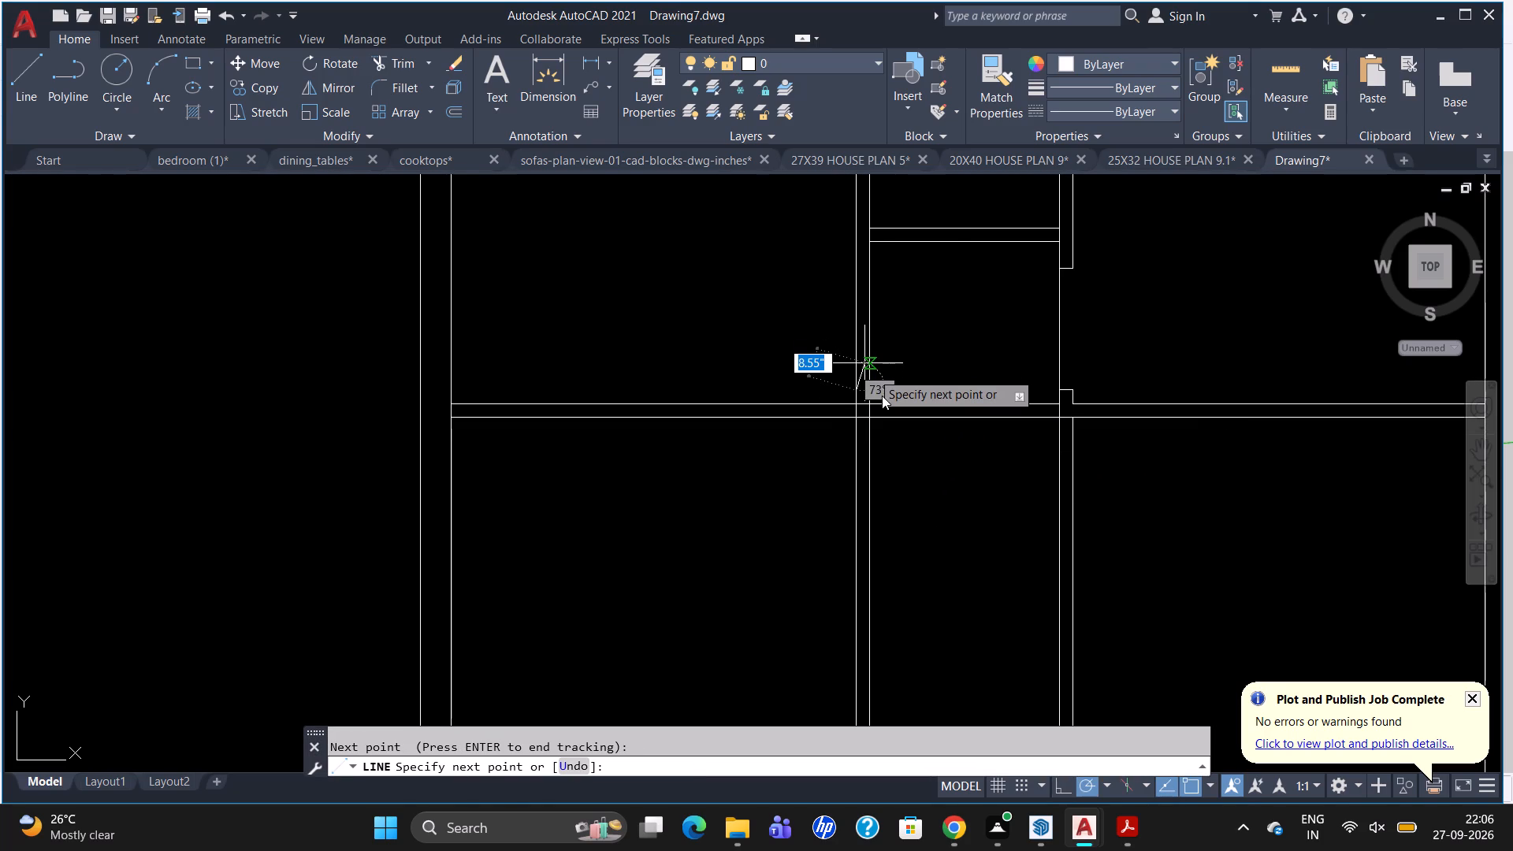
{"action": "scroll", "coordinate": [873, 392], "scroll_direction": "up", "scroll_amount": 2}
{"action": "scroll", "coordinate": [872, 398], "scroll_direction": "down", "scroll_amount": 3}
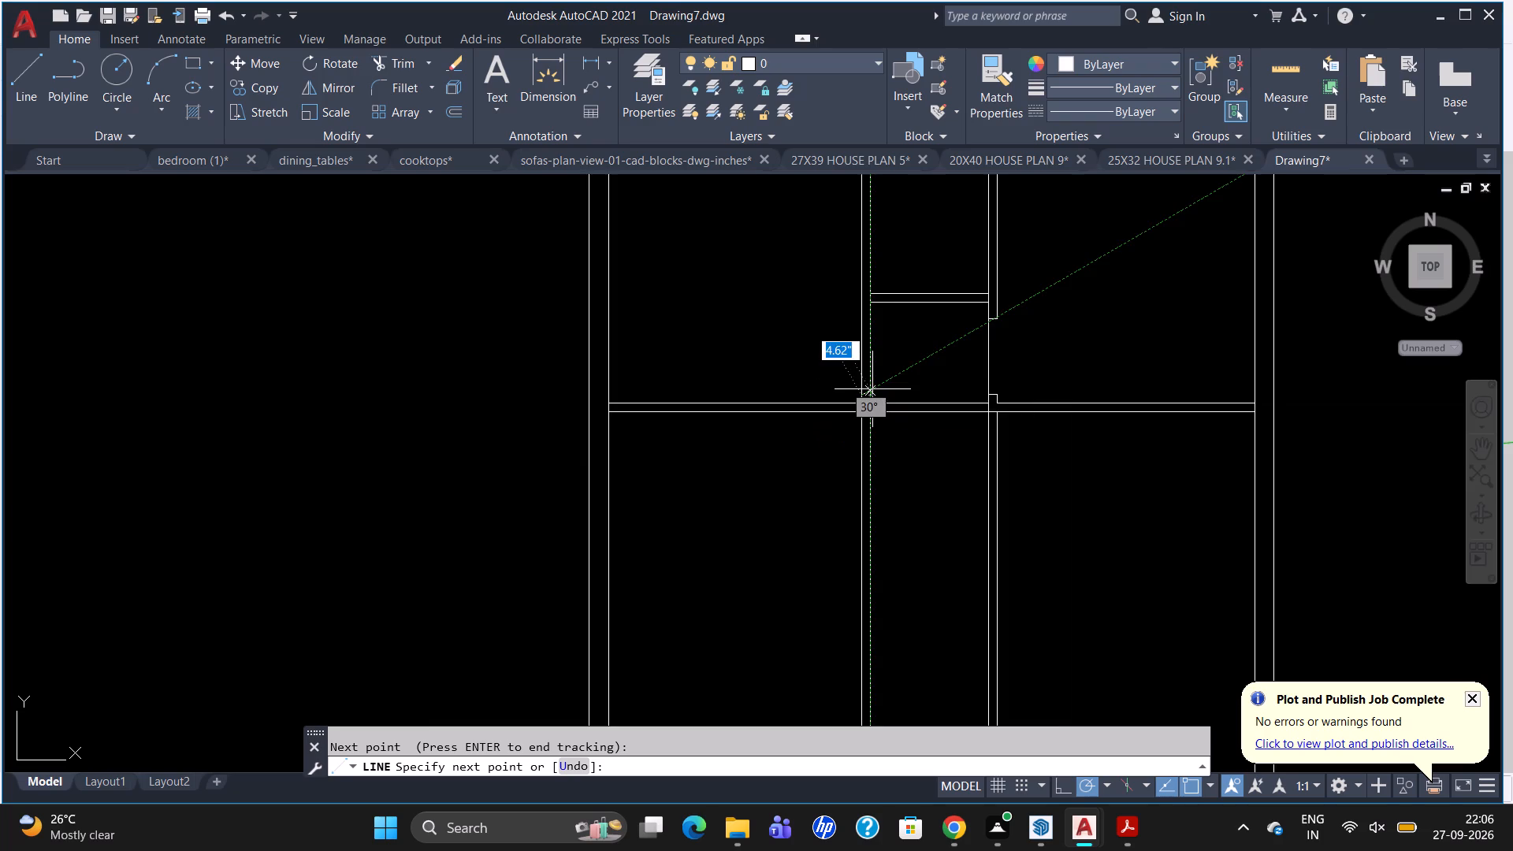
{"action": "scroll", "coordinate": [872, 387], "scroll_direction": "up", "scroll_amount": 3}
{"action": "left_click", "coordinate": [864, 420]}
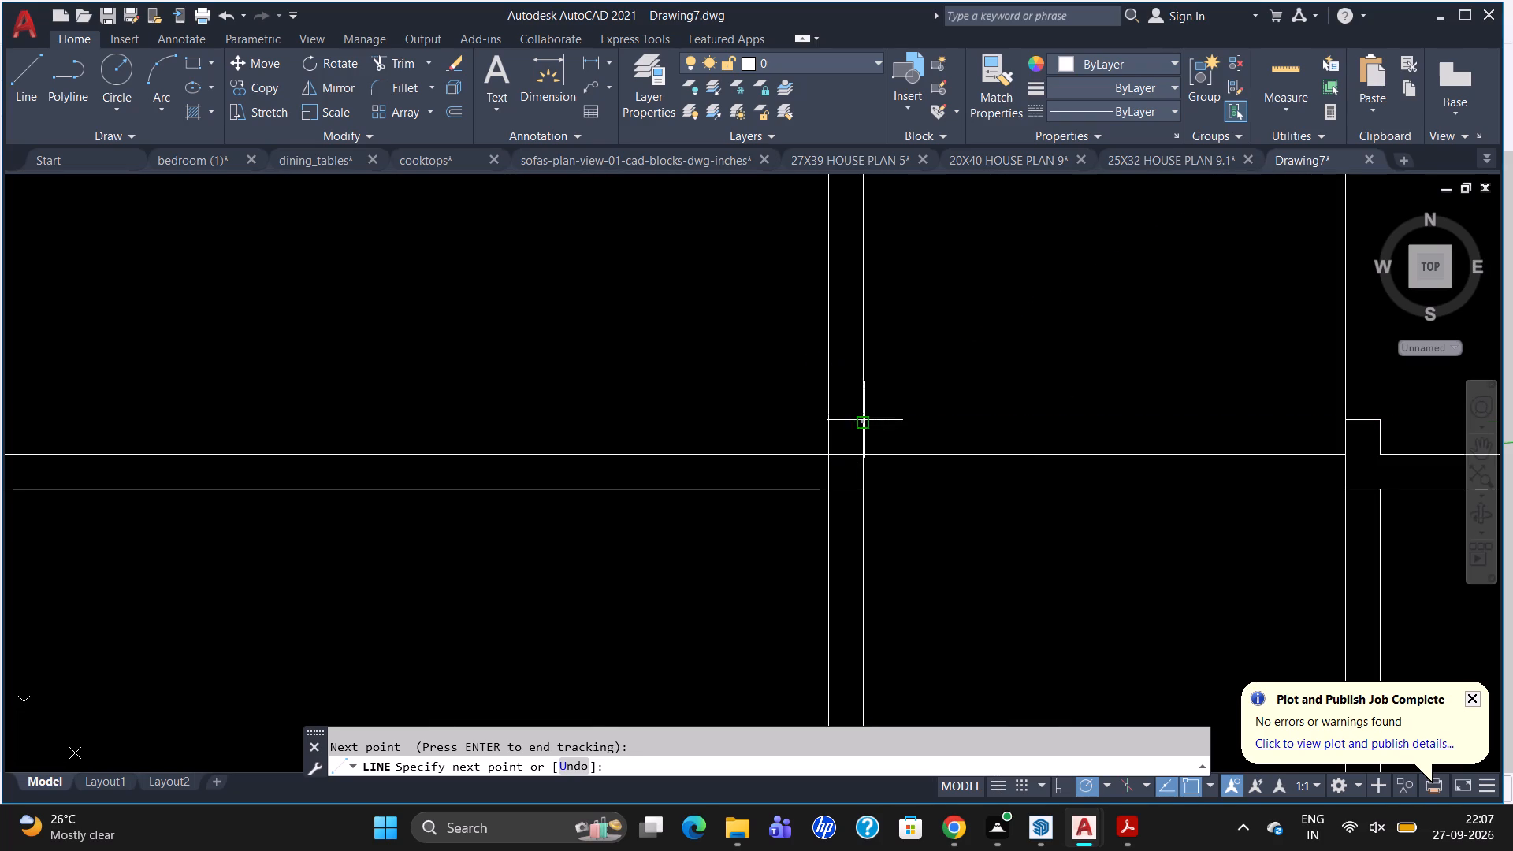
{"action": "key", "text": "Escape"}
Trim the overlapping wall line segments where the first vertical partition meets the horizontal partition.
{"action": "type", "text": "TR"}
{"action": "key", "text": "Return"}
{"action": "key", "text": "Return"}
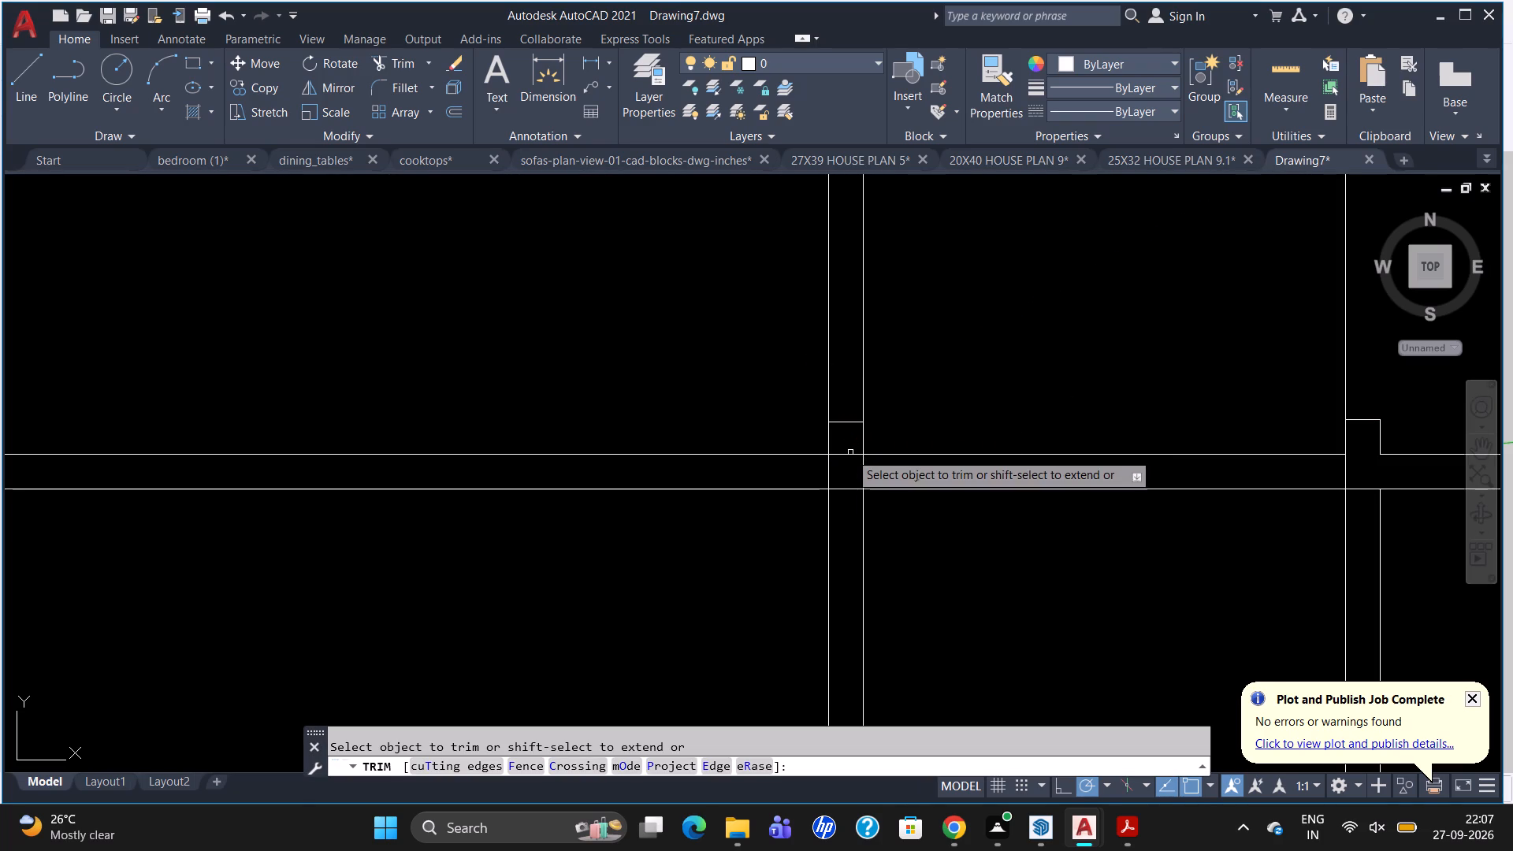
{"action": "left_click", "coordinate": [849, 455]}
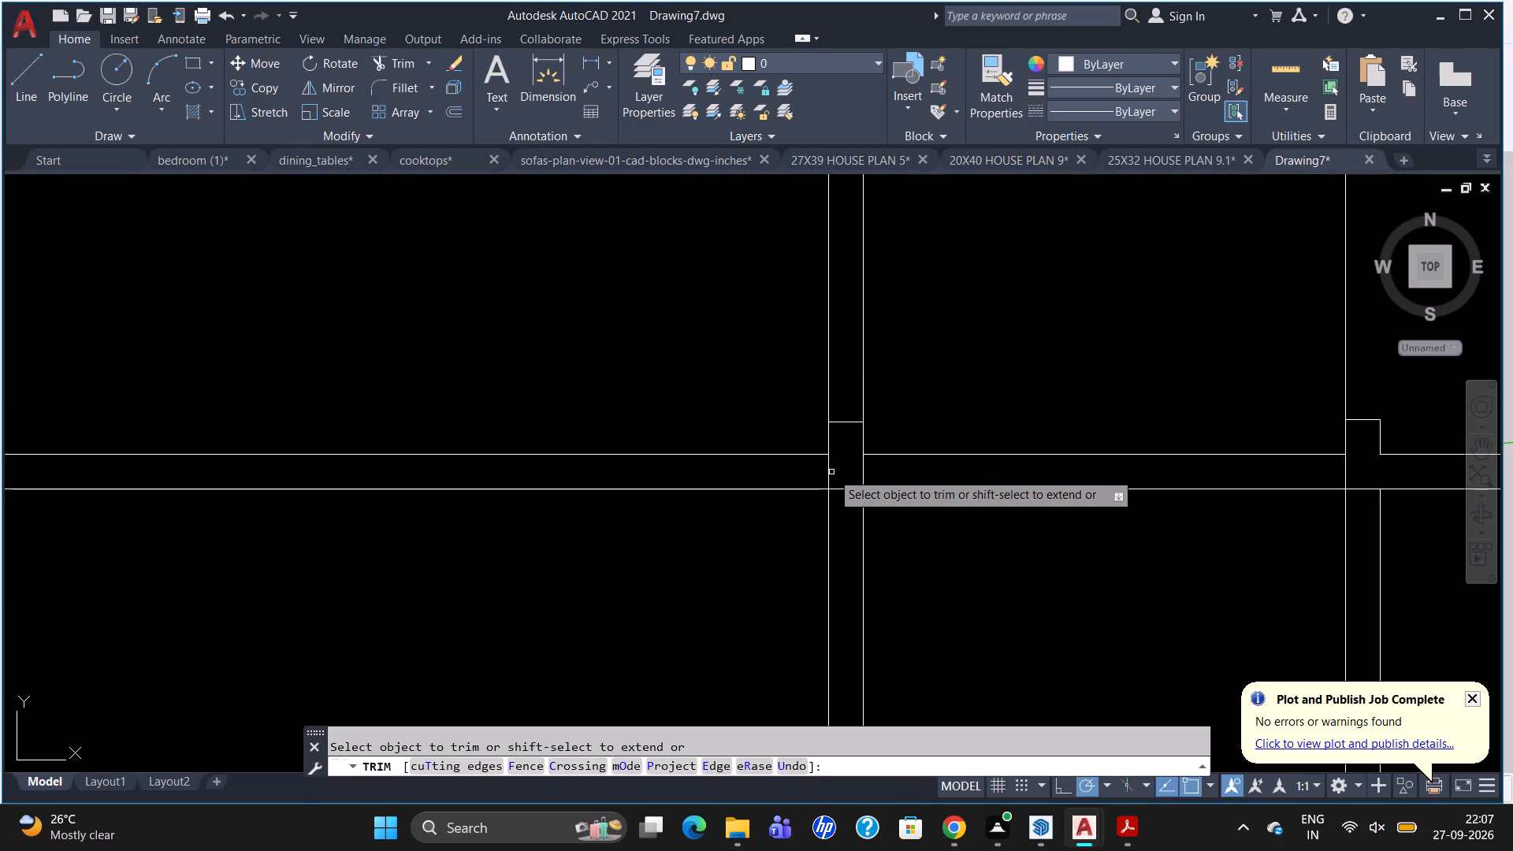
{"action": "left_click", "coordinate": [827, 475]}
Remove both lines of the long horizontal partition between the two vertical partitions to open the passage.
{"action": "left_click_drag", "start_coordinate": [936, 422], "coordinate": [953, 528]}
{"action": "left_click", "coordinate": [953, 528]}
{"action": "key", "text": "Escape"}
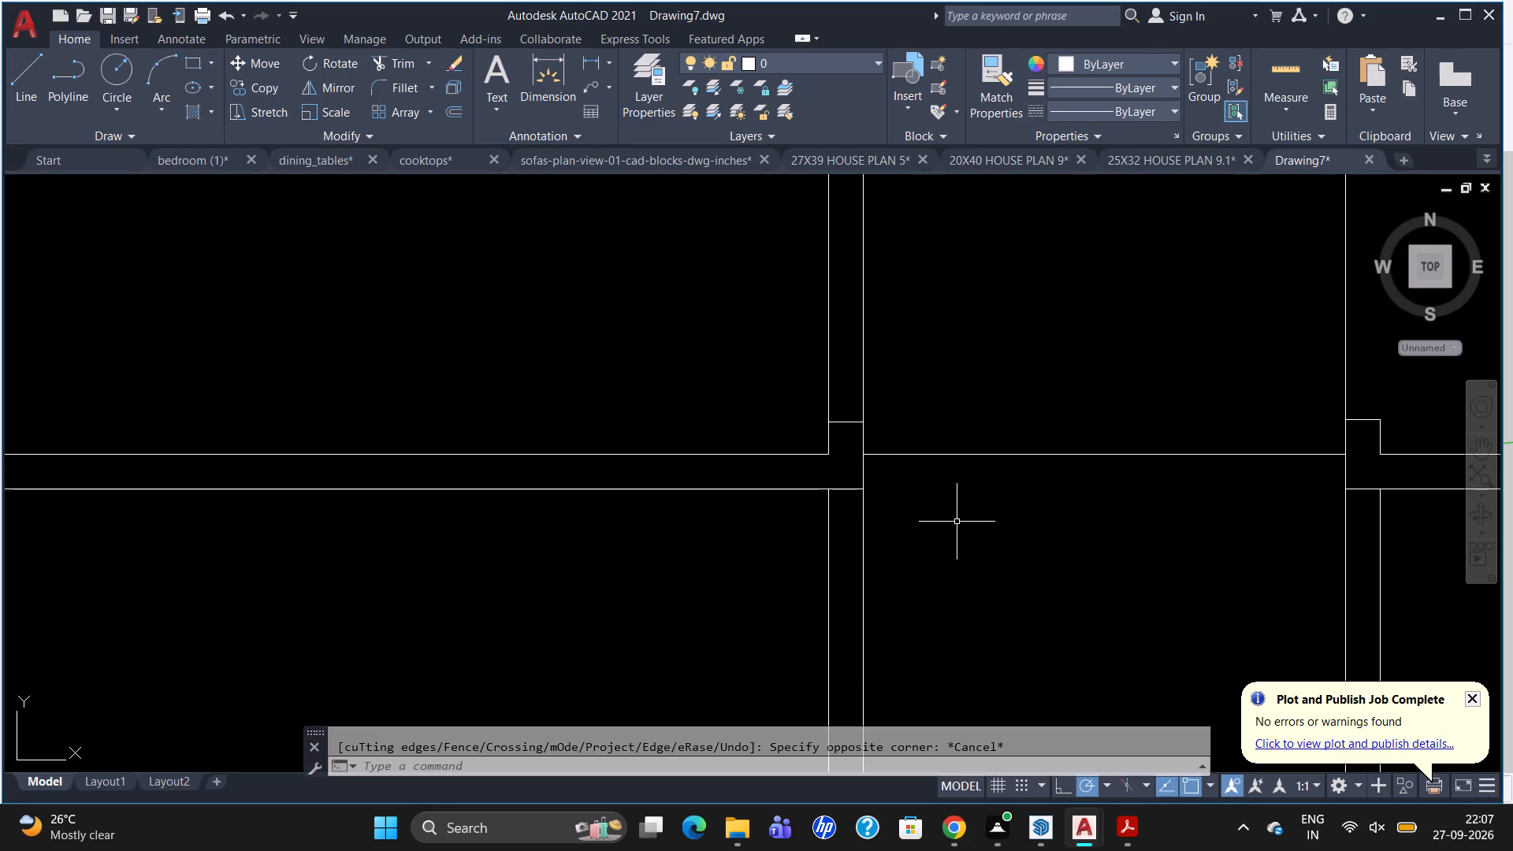
{"action": "left_click", "coordinate": [1002, 459]}
{"action": "left_click", "coordinate": [1003, 457]}
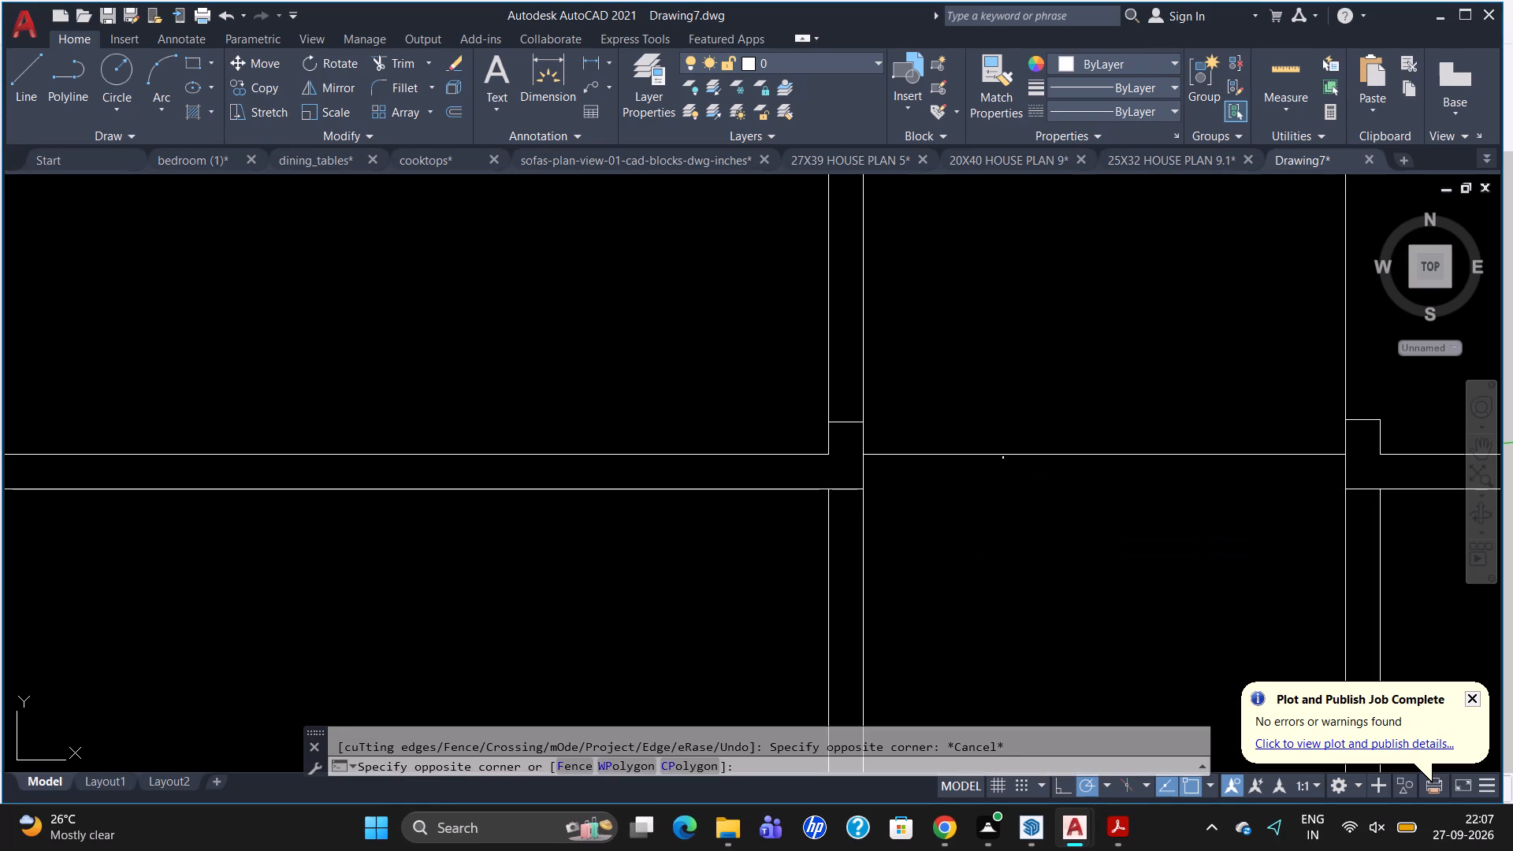
{"action": "left_click", "coordinate": [1006, 455]}
{"action": "key", "text": "Delete"}
Offset the jamb line on the first vertical partition 3' to the north to mark the other side of the door opening.
{"action": "scroll", "coordinate": [973, 445], "scroll_direction": "down", "scroll_amount": 2}
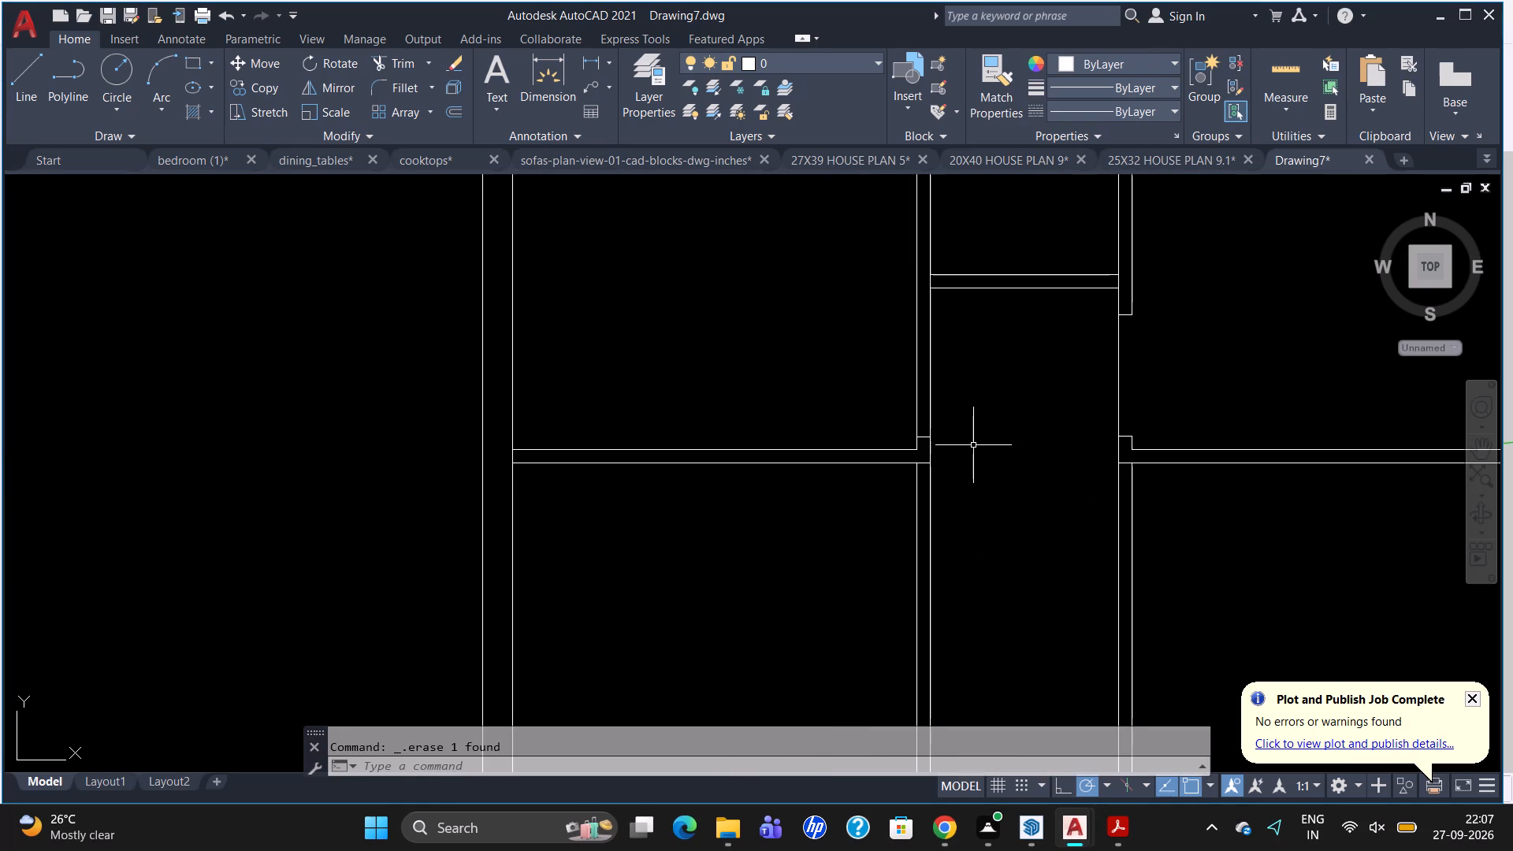
{"action": "scroll", "coordinate": [973, 446], "scroll_direction": "down", "scroll_amount": 1}
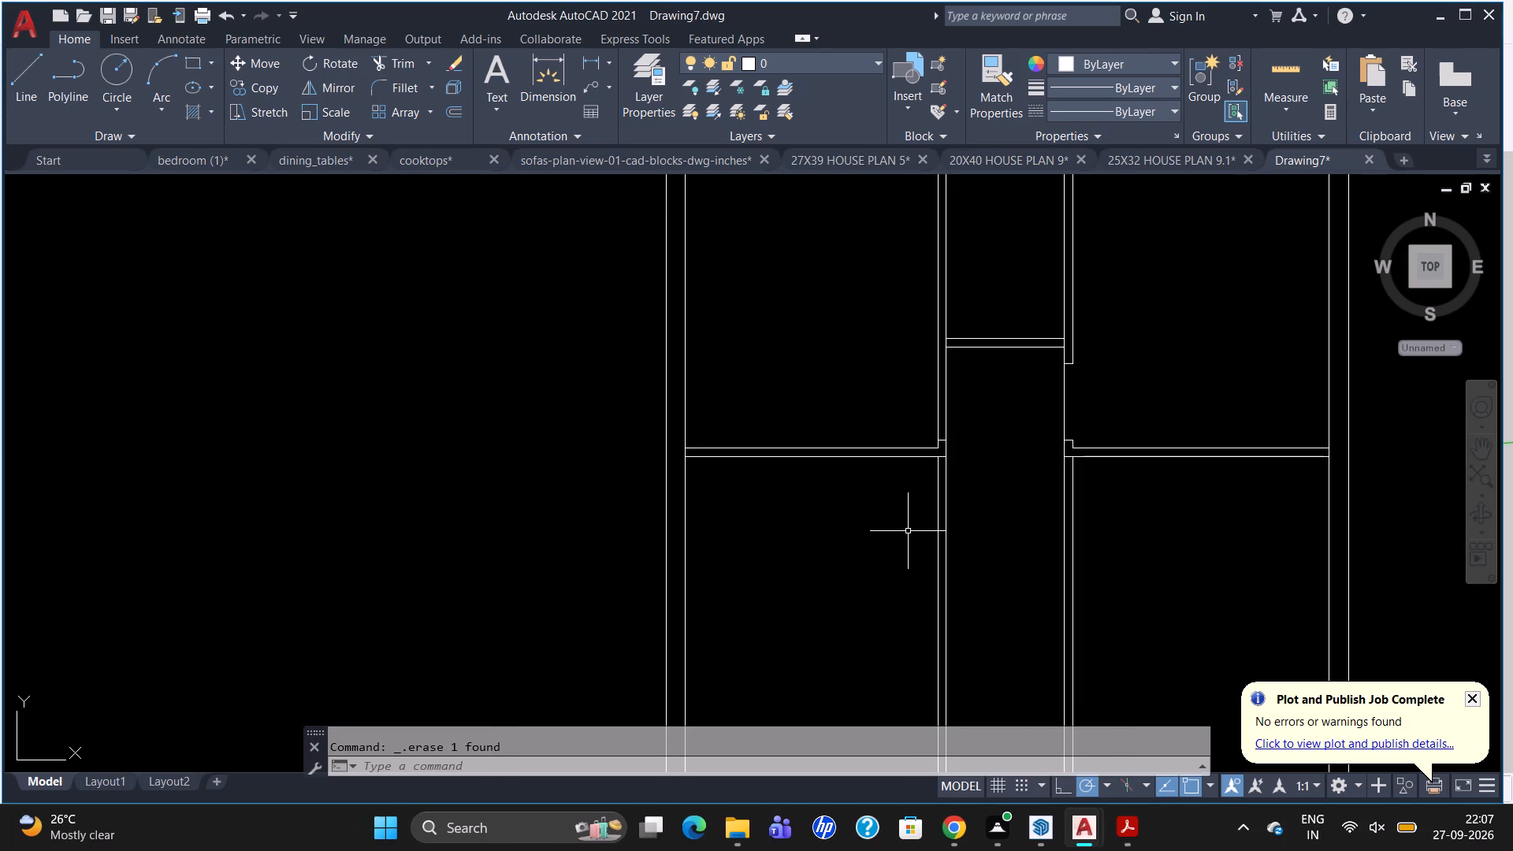
{"action": "key", "text": "o"}
{"action": "key", "text": "Return"}
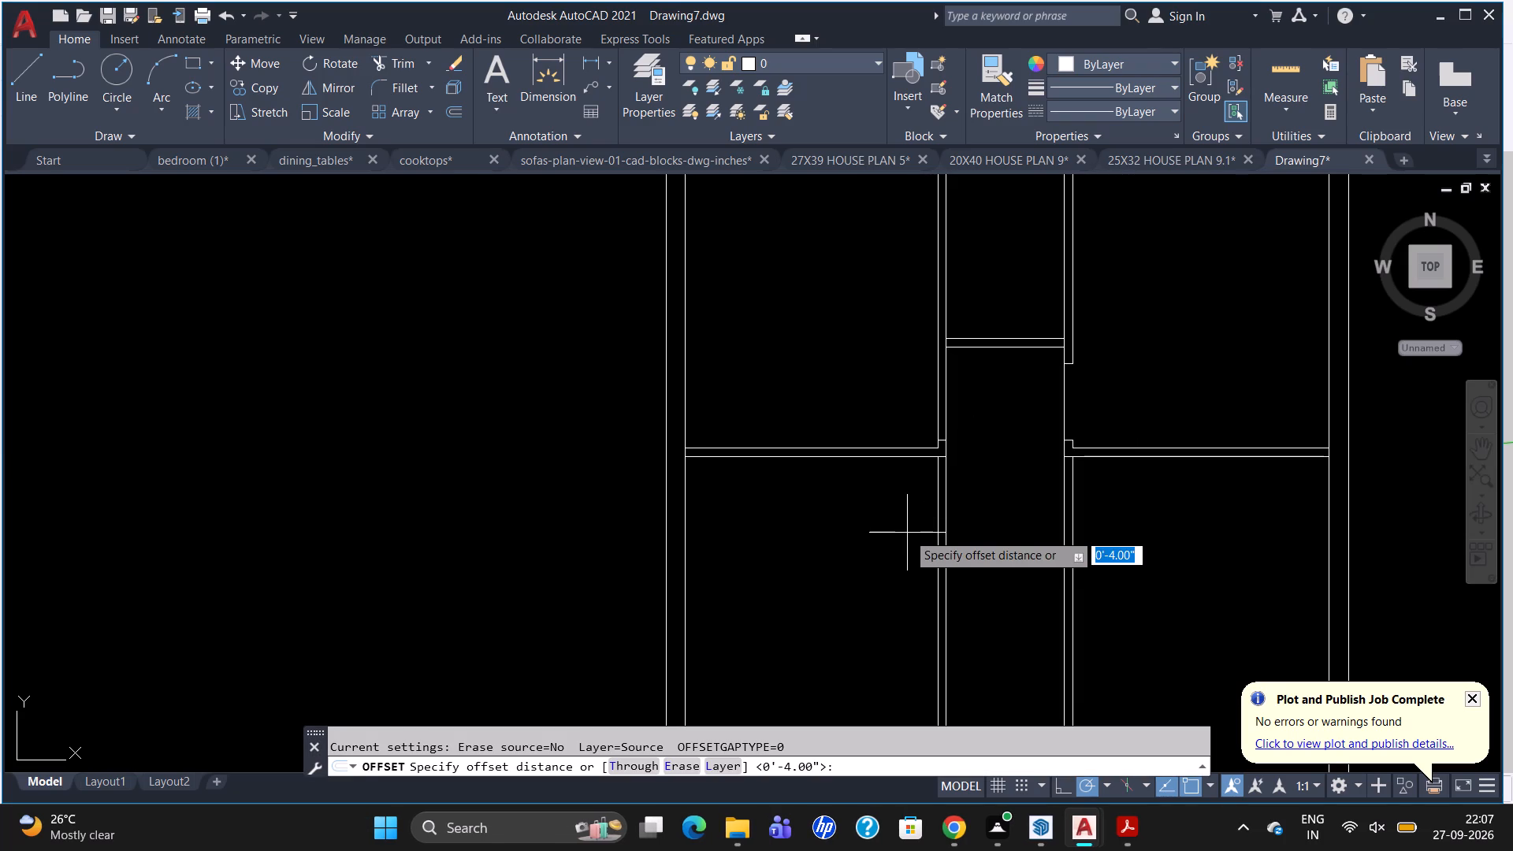
{"action": "type", "text": "3'"}
{"action": "key", "text": "Return"}
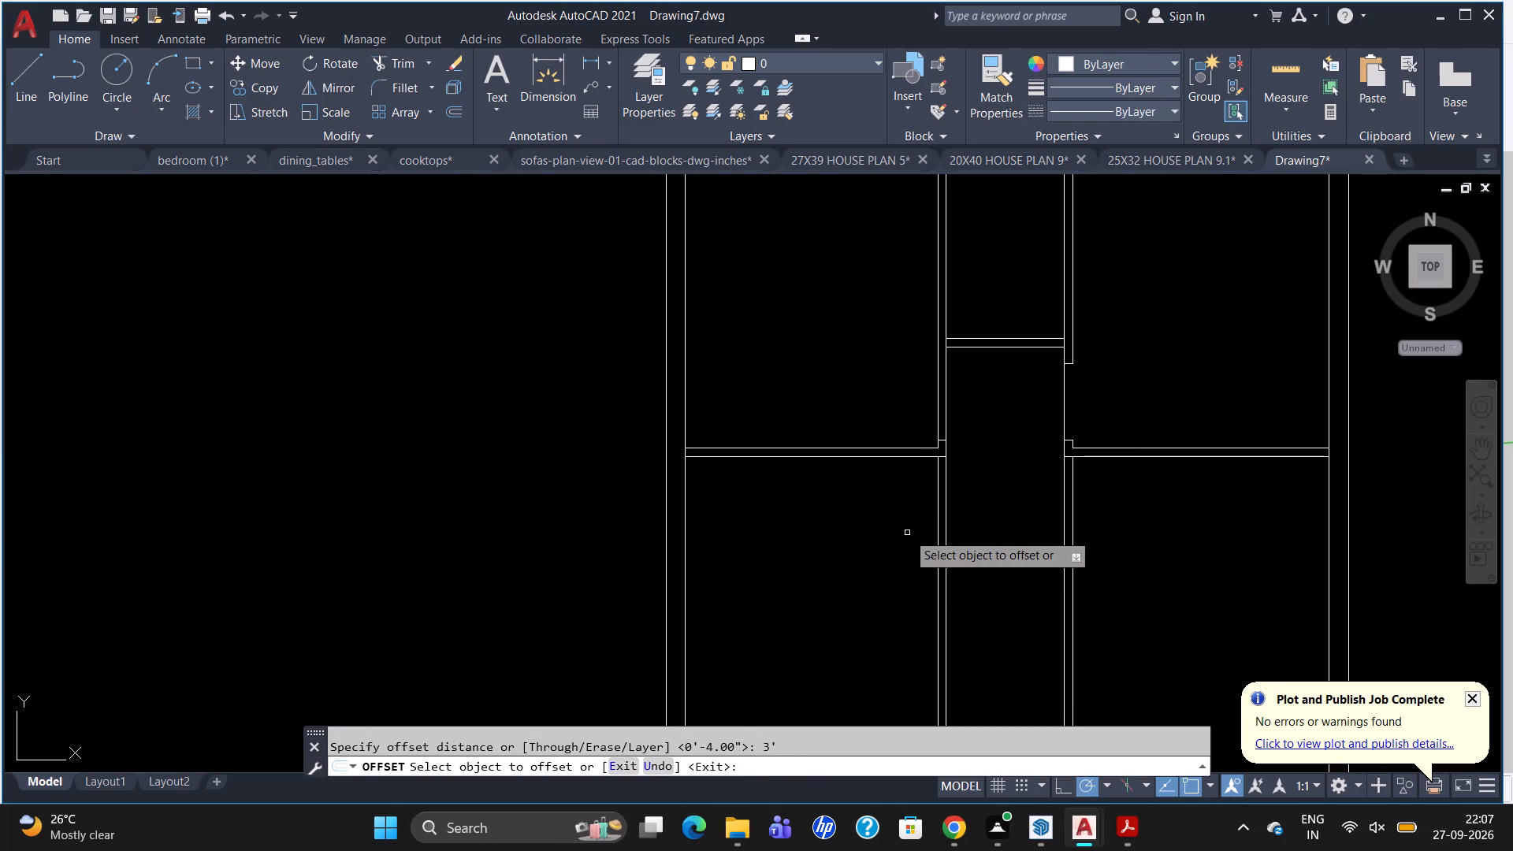
{"action": "scroll", "coordinate": [958, 424], "scroll_direction": "up", "scroll_amount": 2}
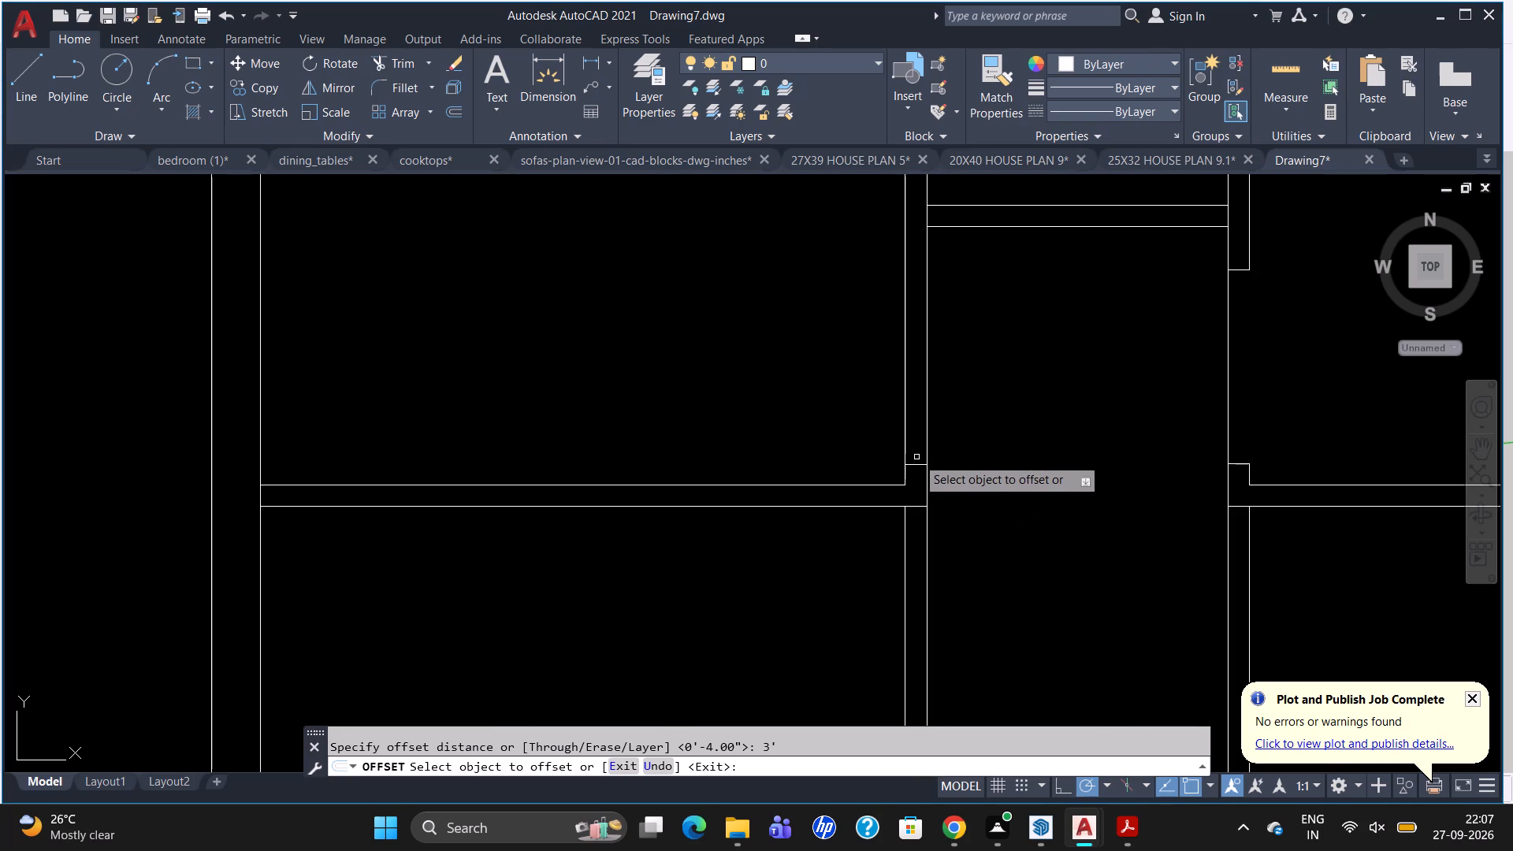
{"action": "left_click", "coordinate": [913, 466]}
{"action": "left_click", "coordinate": [942, 398]}
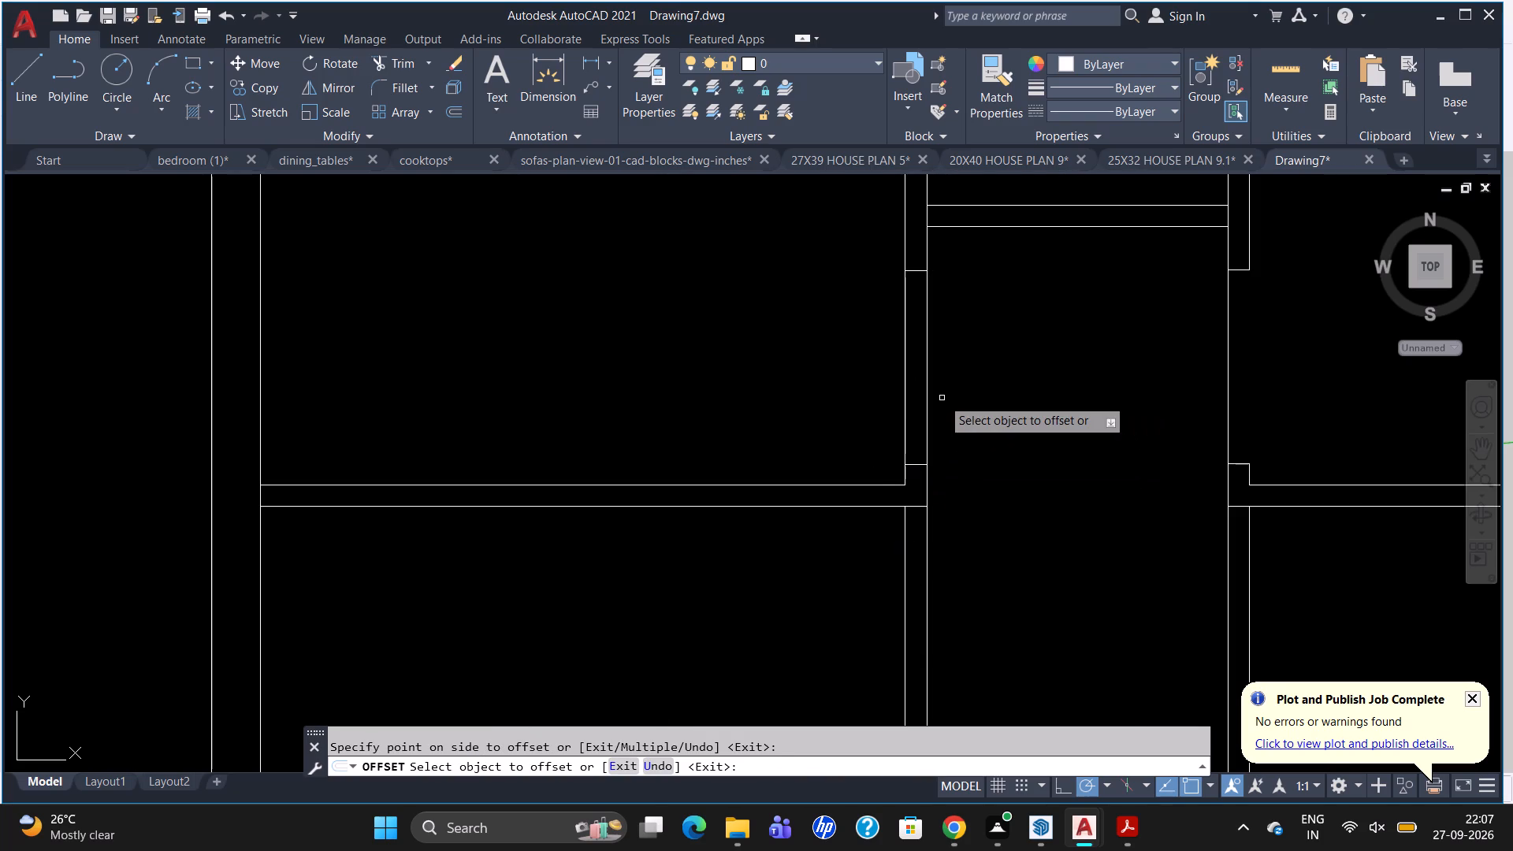
Trim the first vertical partition's west wall line between the two door jamb lines.
{"action": "key", "text": "space"}
{"action": "type", "text": "TR"}
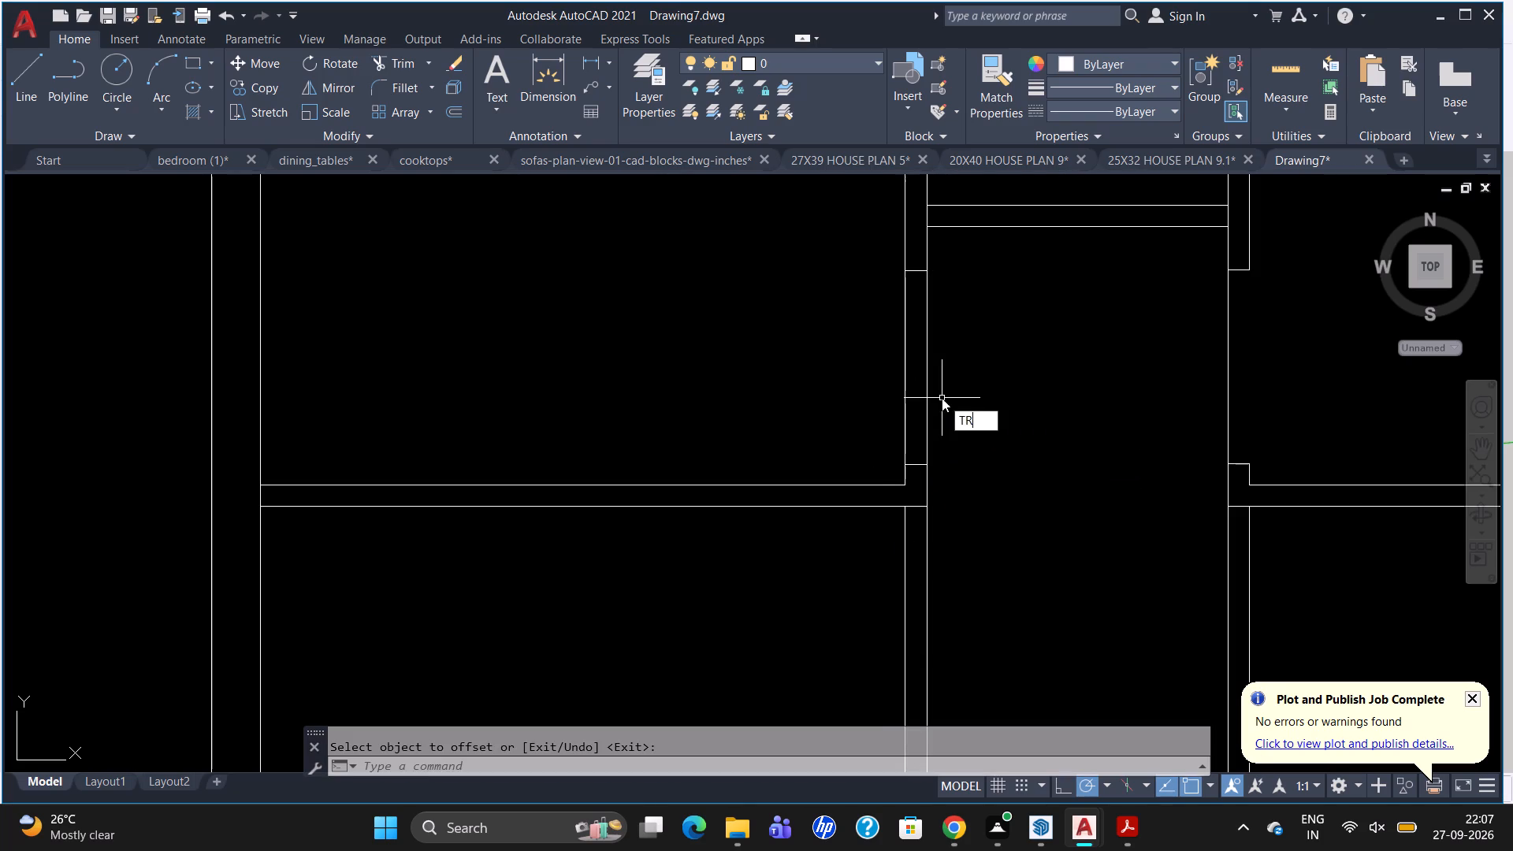
{"action": "key", "text": "Return"}
{"action": "key", "text": "Return"}
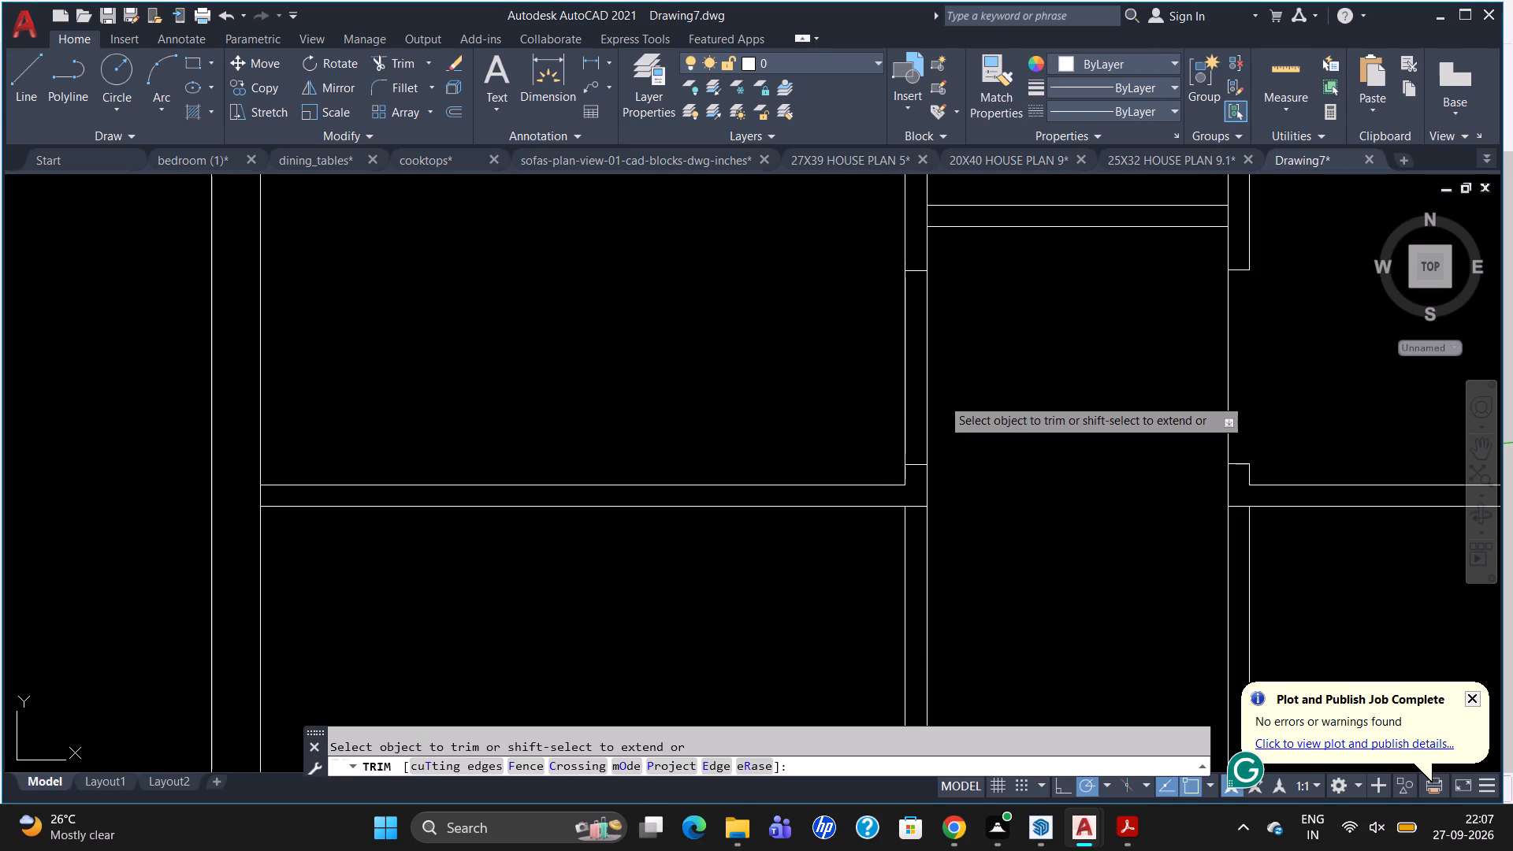
{"action": "left_click", "coordinate": [905, 344]}
{"action": "scroll", "coordinate": [906, 347], "scroll_direction": "down", "scroll_amount": 2}
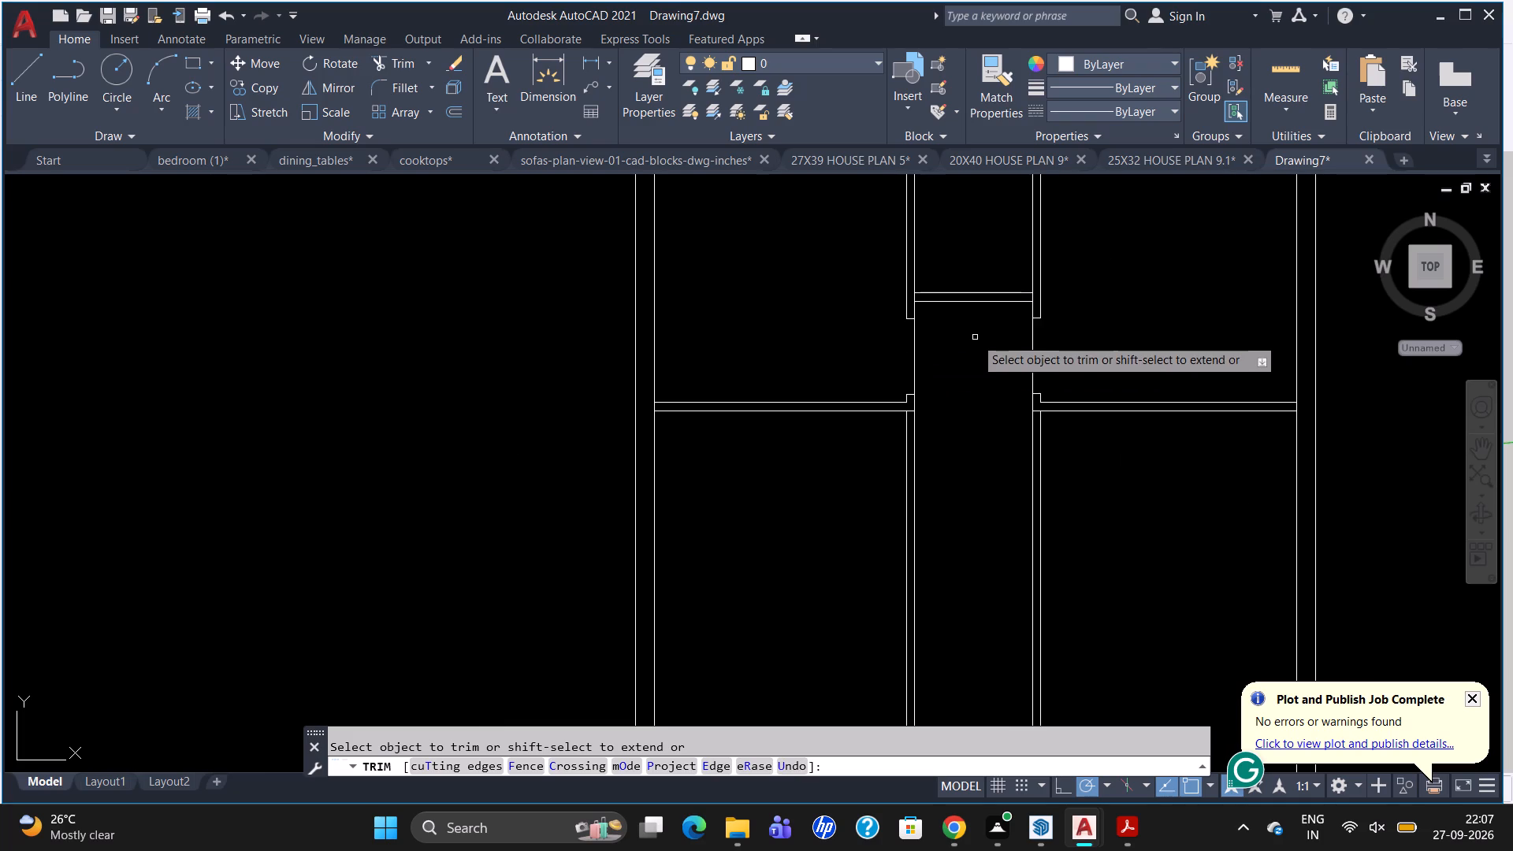
{"action": "scroll", "coordinate": [976, 340], "scroll_direction": "down", "scroll_amount": 2}
{"action": "scroll", "coordinate": [1033, 317], "scroll_direction": "up", "scroll_amount": 2}
{"action": "key", "text": "Escape"}
{"action": "scroll", "coordinate": [1033, 317], "scroll_direction": "up", "scroll_amount": 1}
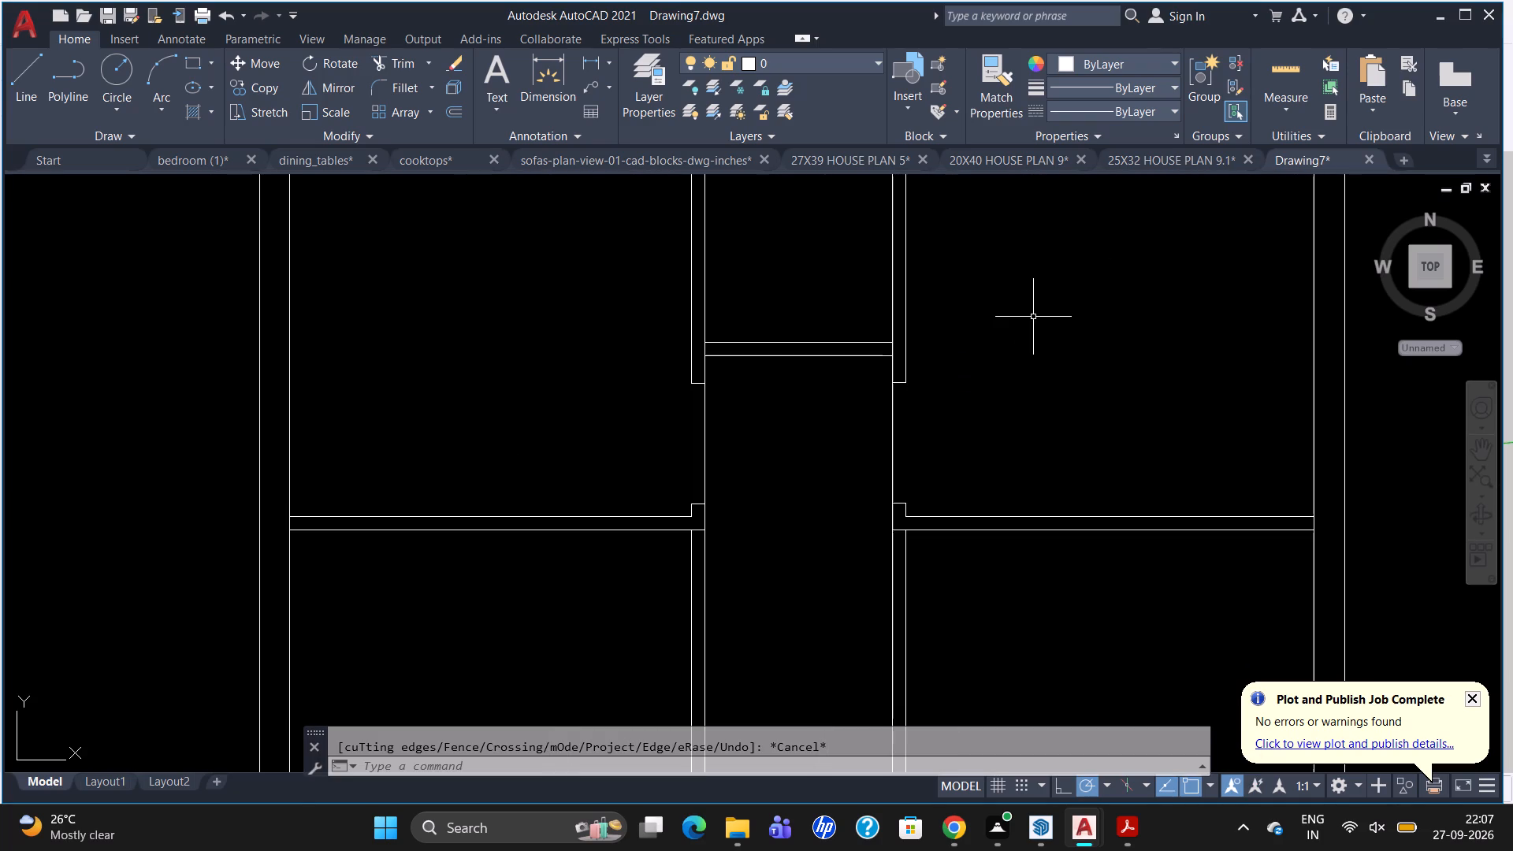
Draw a jamb line across the short horizontal partition, tracked 4" west of its intersection with the second vertical partition.
{"action": "key", "text": "l"}
{"action": "key", "text": "Return"}
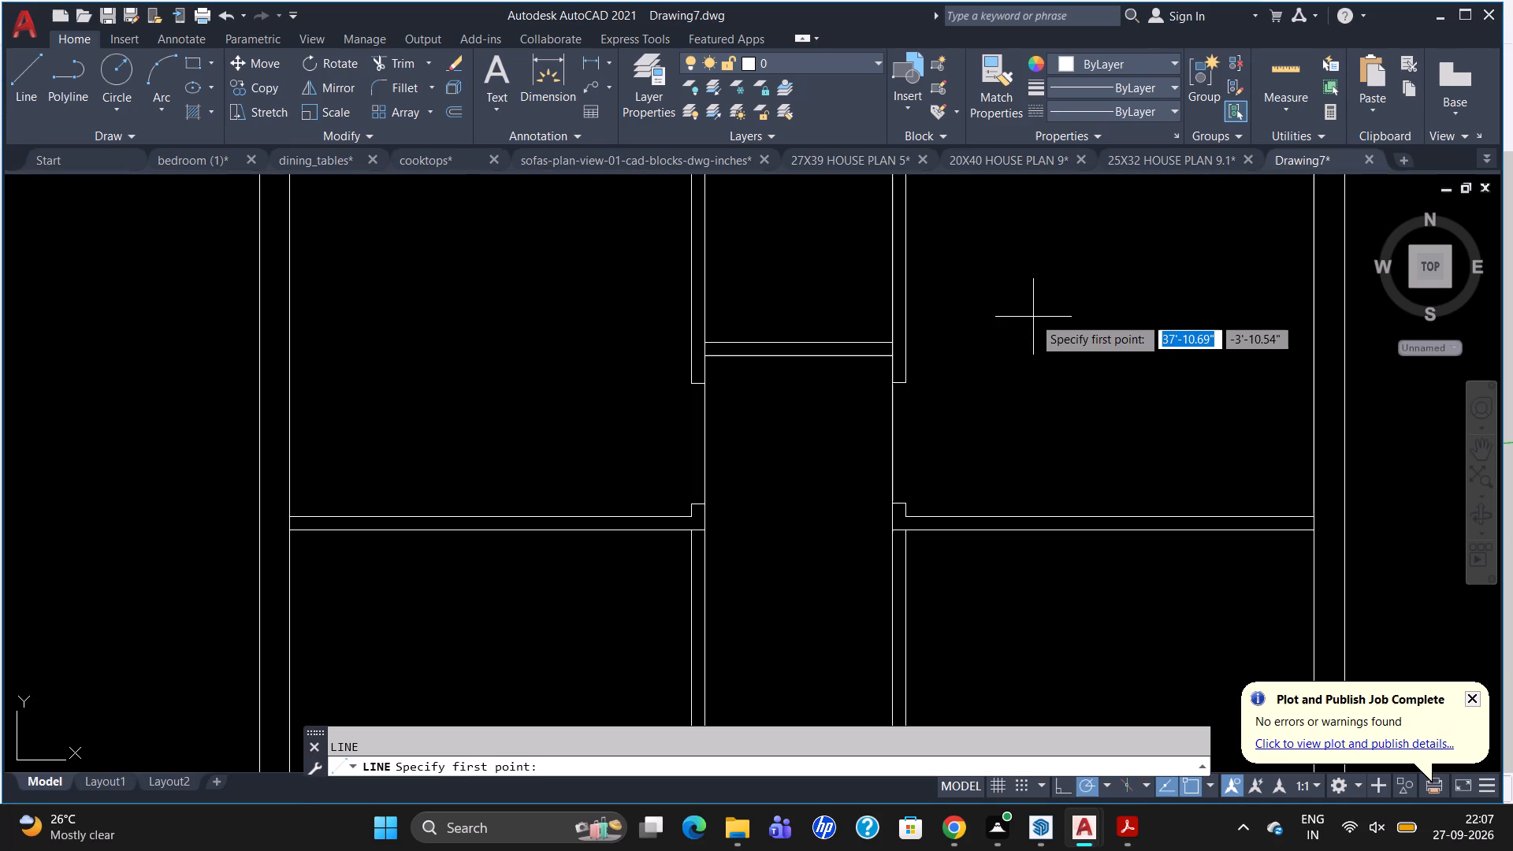
{"action": "type", "text": "TK"}
{"action": "key", "text": "Return"}
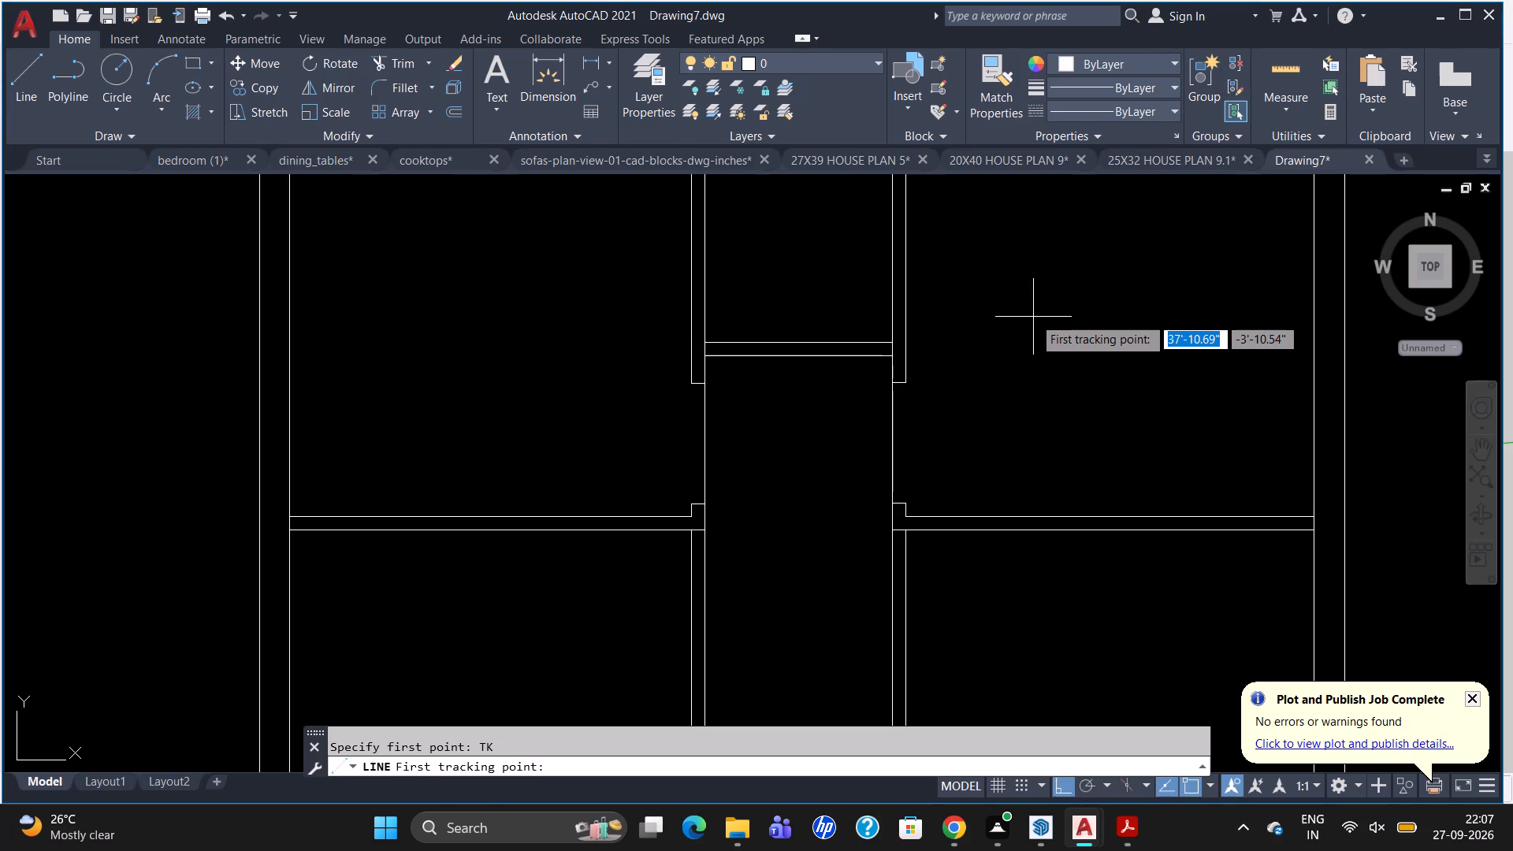
{"action": "left_click", "coordinate": [894, 345]}
{"action": "key", "text": "4"}
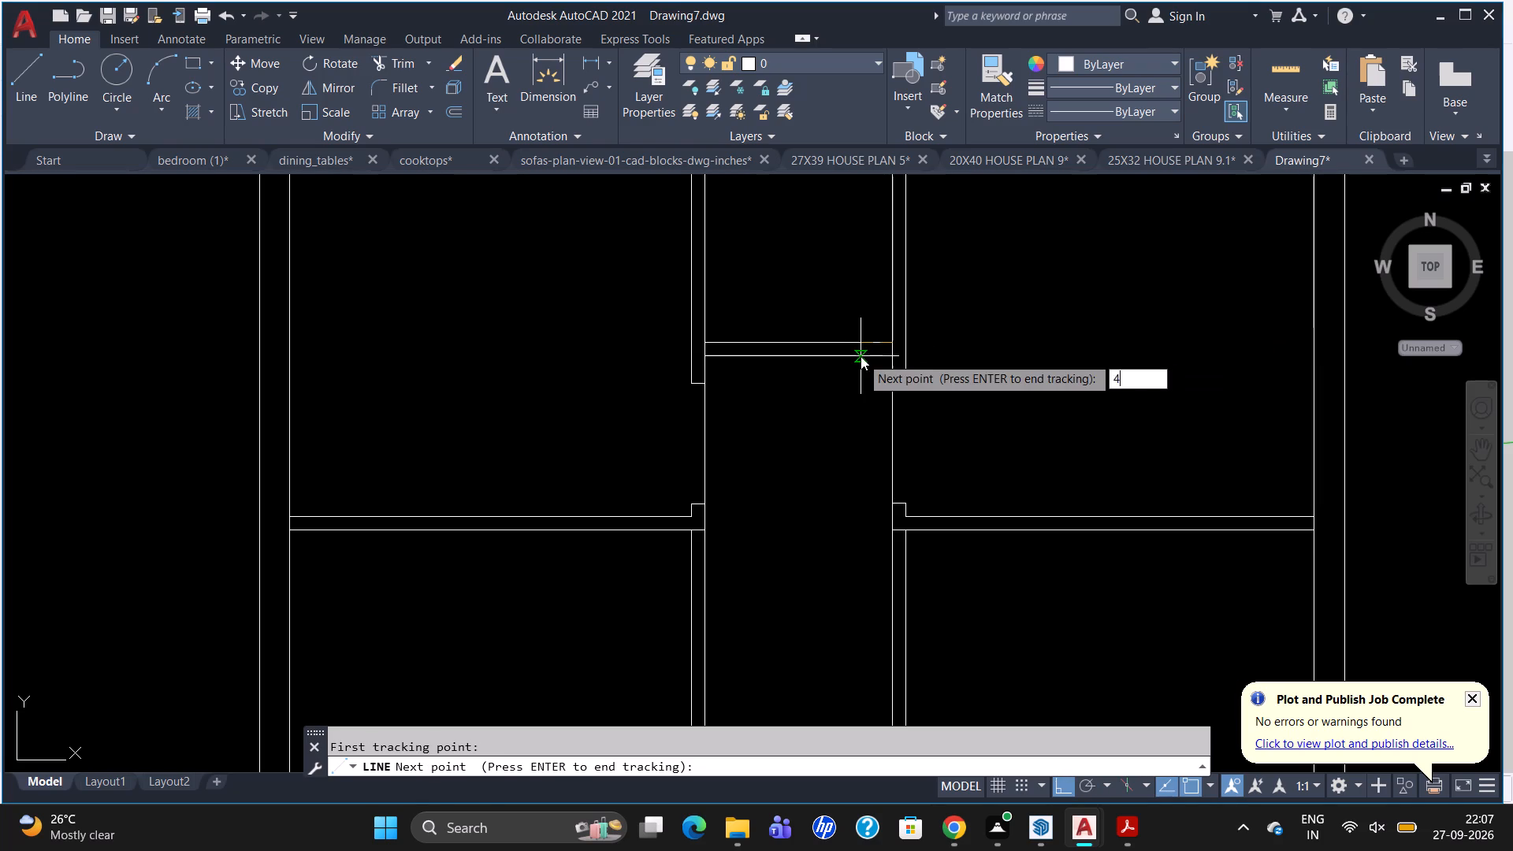
{"action": "key", "text": "Return"}
{"action": "key", "text": "Return"}
{"action": "scroll", "coordinate": [883, 363], "scroll_direction": "up", "scroll_amount": 3}
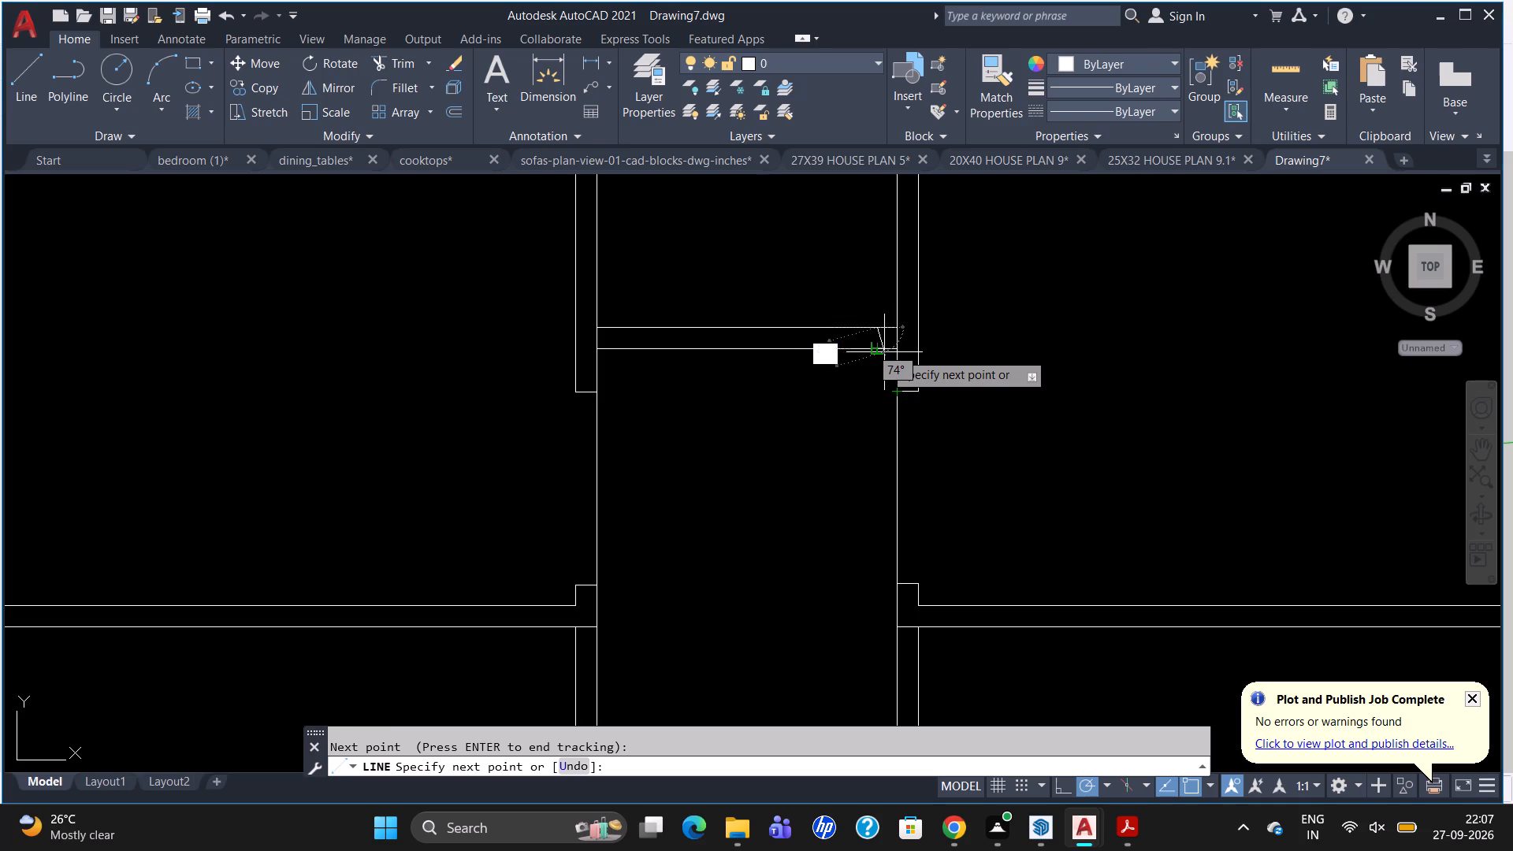
{"action": "scroll", "coordinate": [884, 351], "scroll_direction": "up", "scroll_amount": 3}
{"action": "left_click", "coordinate": [868, 345]}
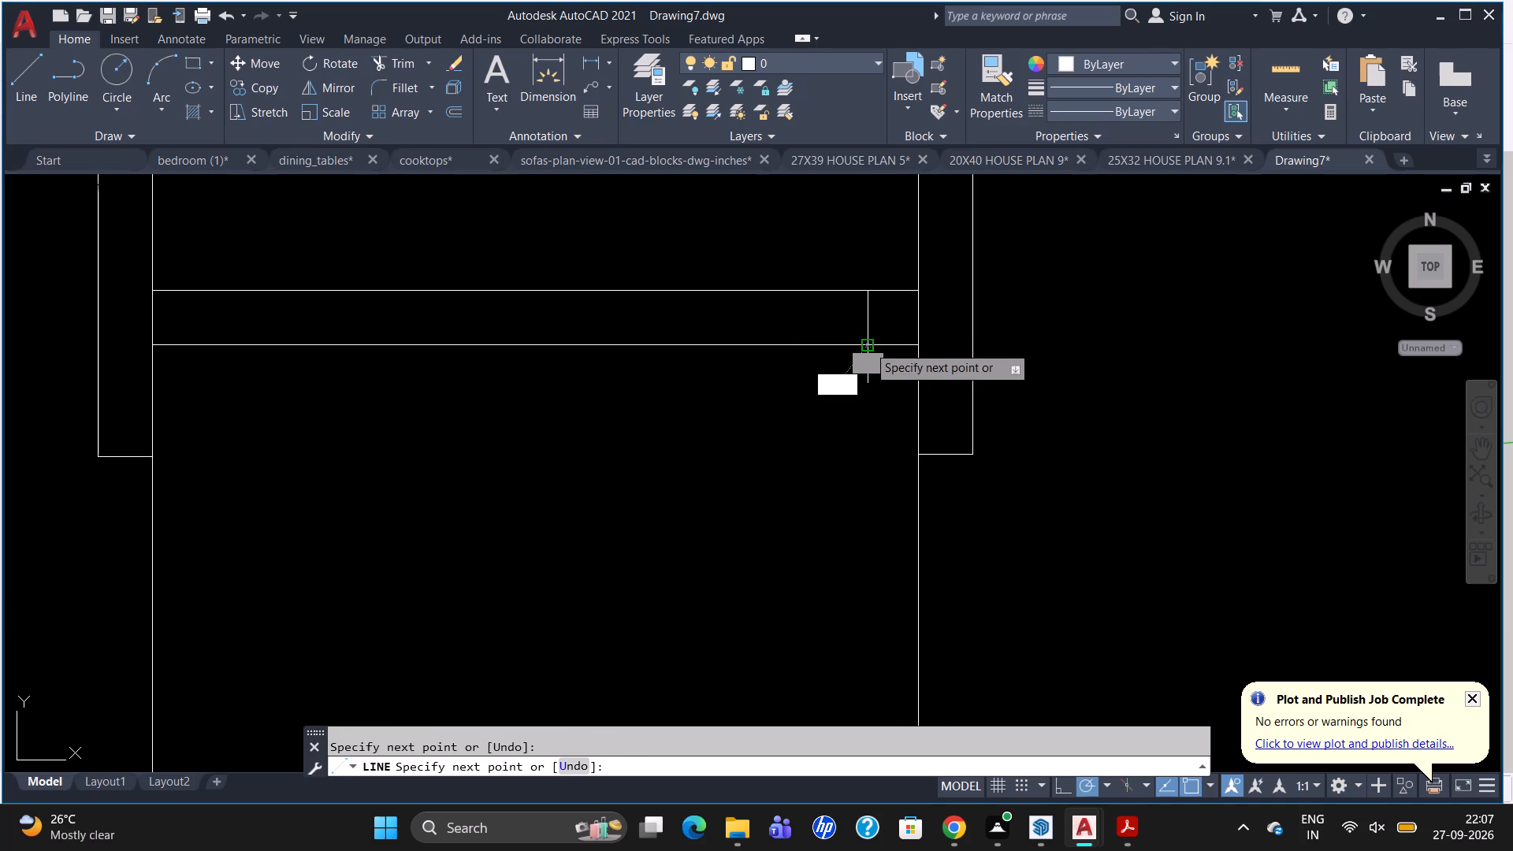
{"action": "key", "text": "space"}
Offset the short horizontal partition's jamb line 2'6" to the west to mark the other side of the door opening.
{"action": "type", "text": "O"}
{"action": "key", "text": "Return"}
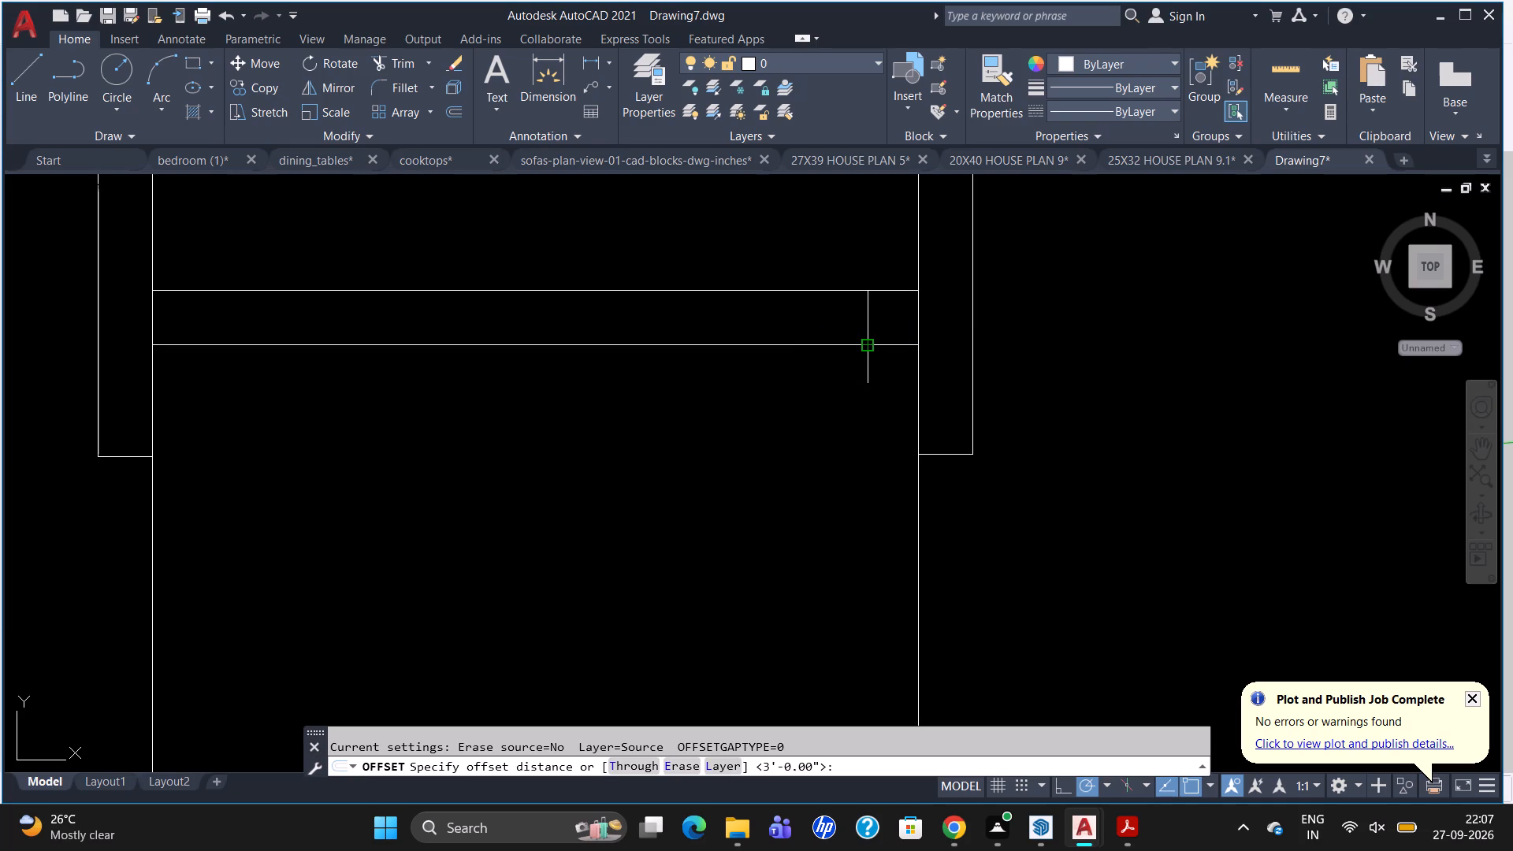
{"action": "type", "text": "2'6\""}
{"action": "key", "text": "Return"}
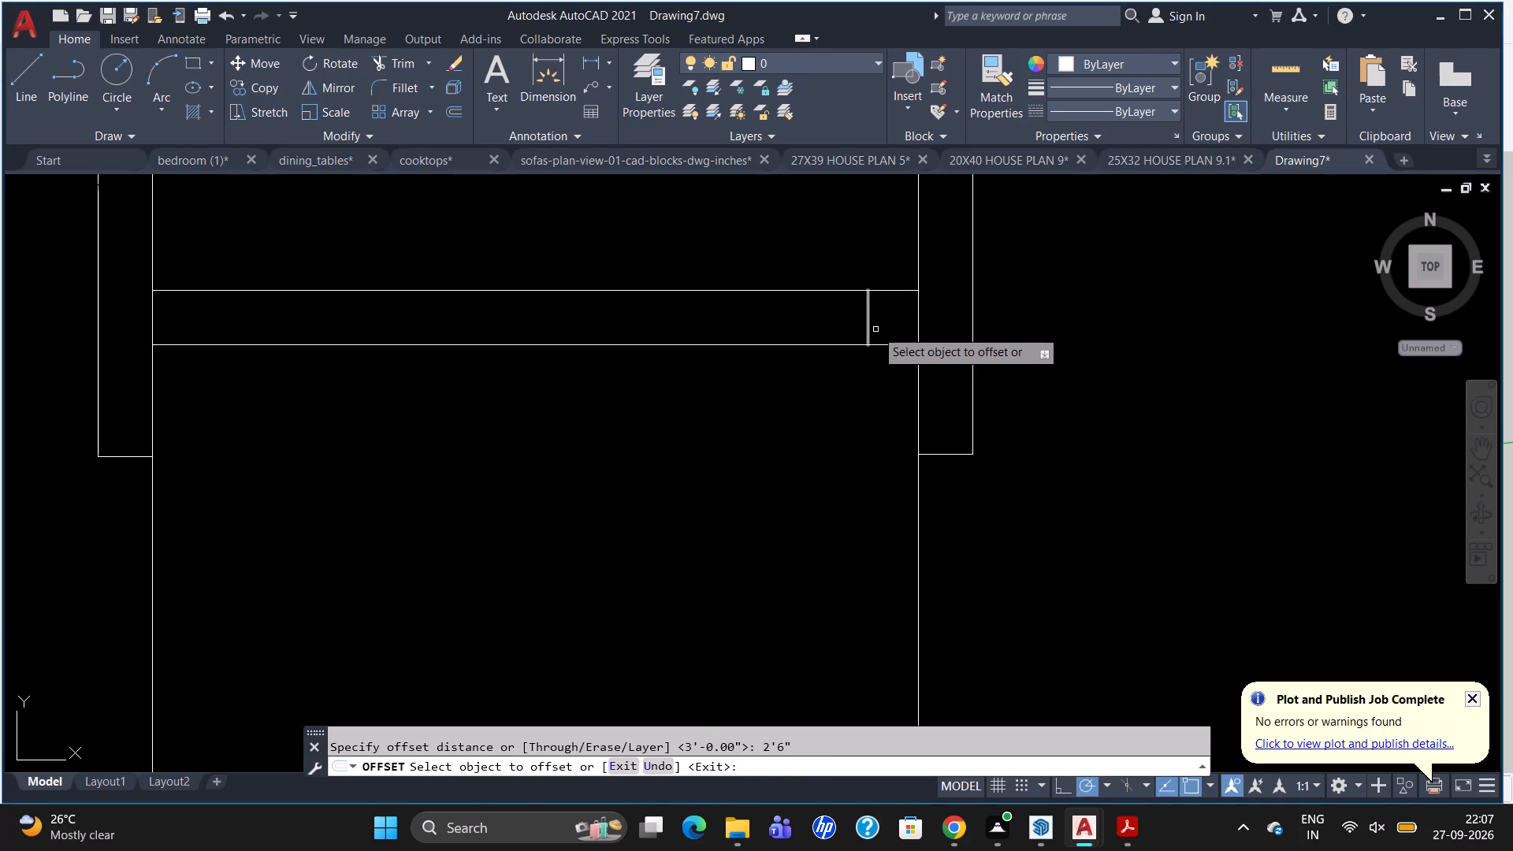
{"action": "left_click", "coordinate": [869, 327]}
{"action": "left_click", "coordinate": [801, 346]}
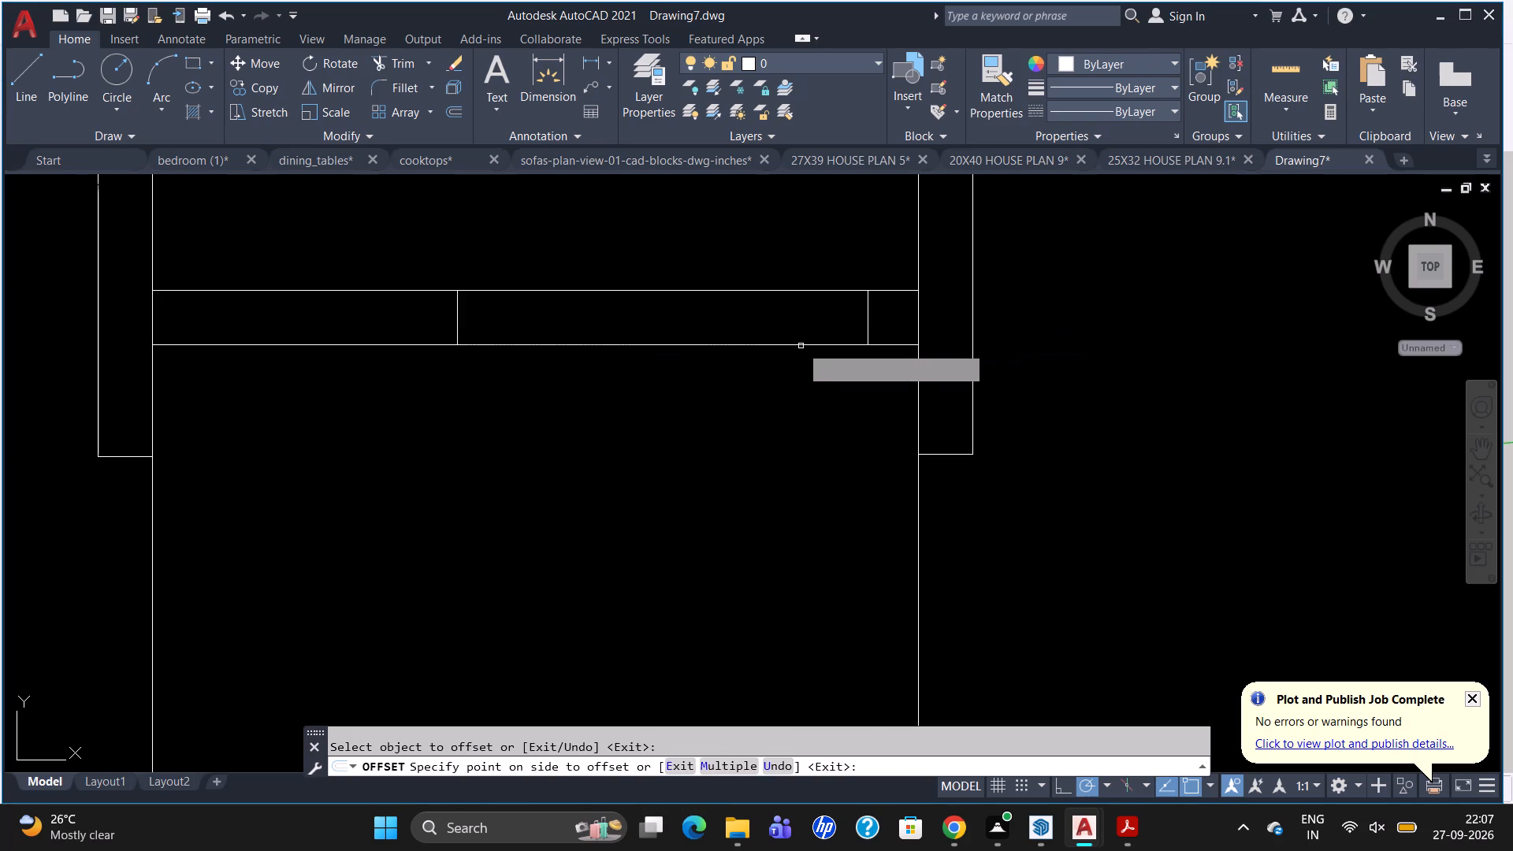
{"action": "key", "text": "space"}
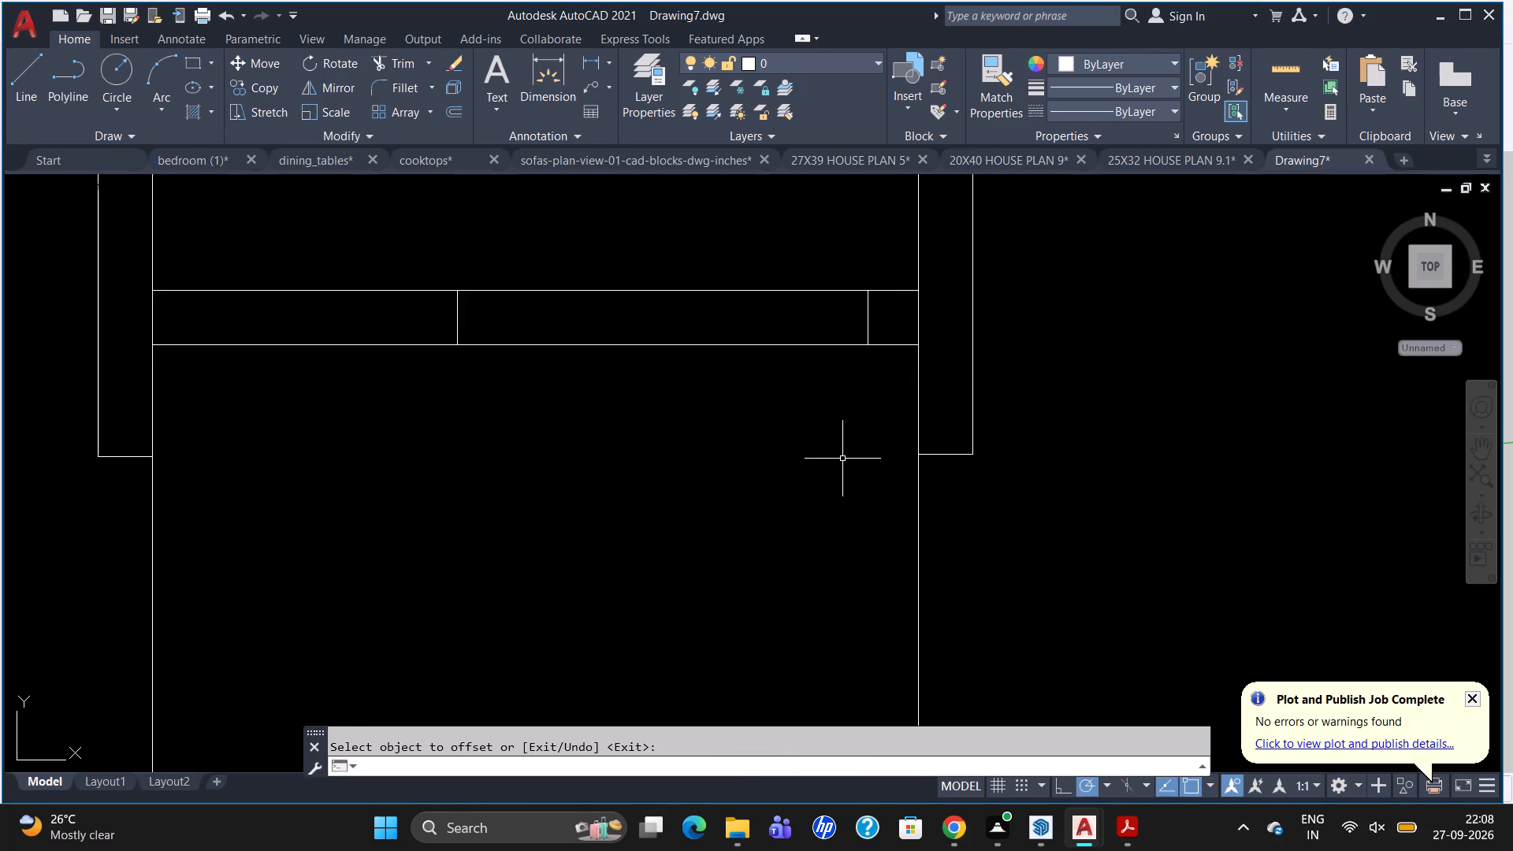
Trim the short horizontal partition's north wall line between its two jamb lines.
{"action": "type", "text": "TR"}
{"action": "key", "text": "Return"}
{"action": "key", "text": "Return"}
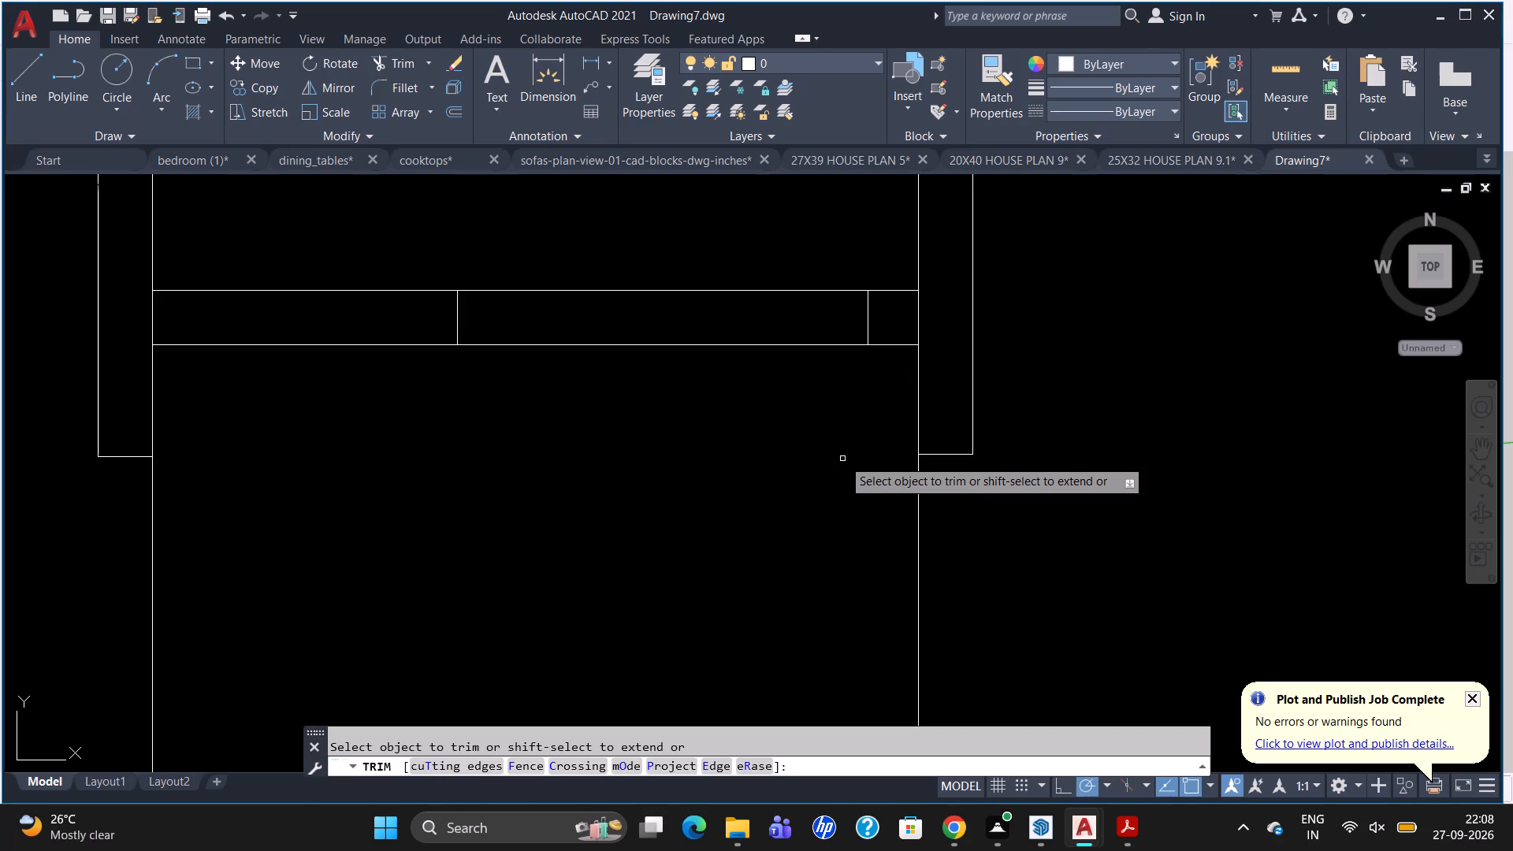
{"action": "left_click", "coordinate": [807, 293]}
{"action": "key", "text": "Escape"}
Break the inner line of the south outer wall at the west line of the first vertical partition.
{"action": "scroll", "coordinate": [810, 307], "scroll_direction": "down", "scroll_amount": 3}
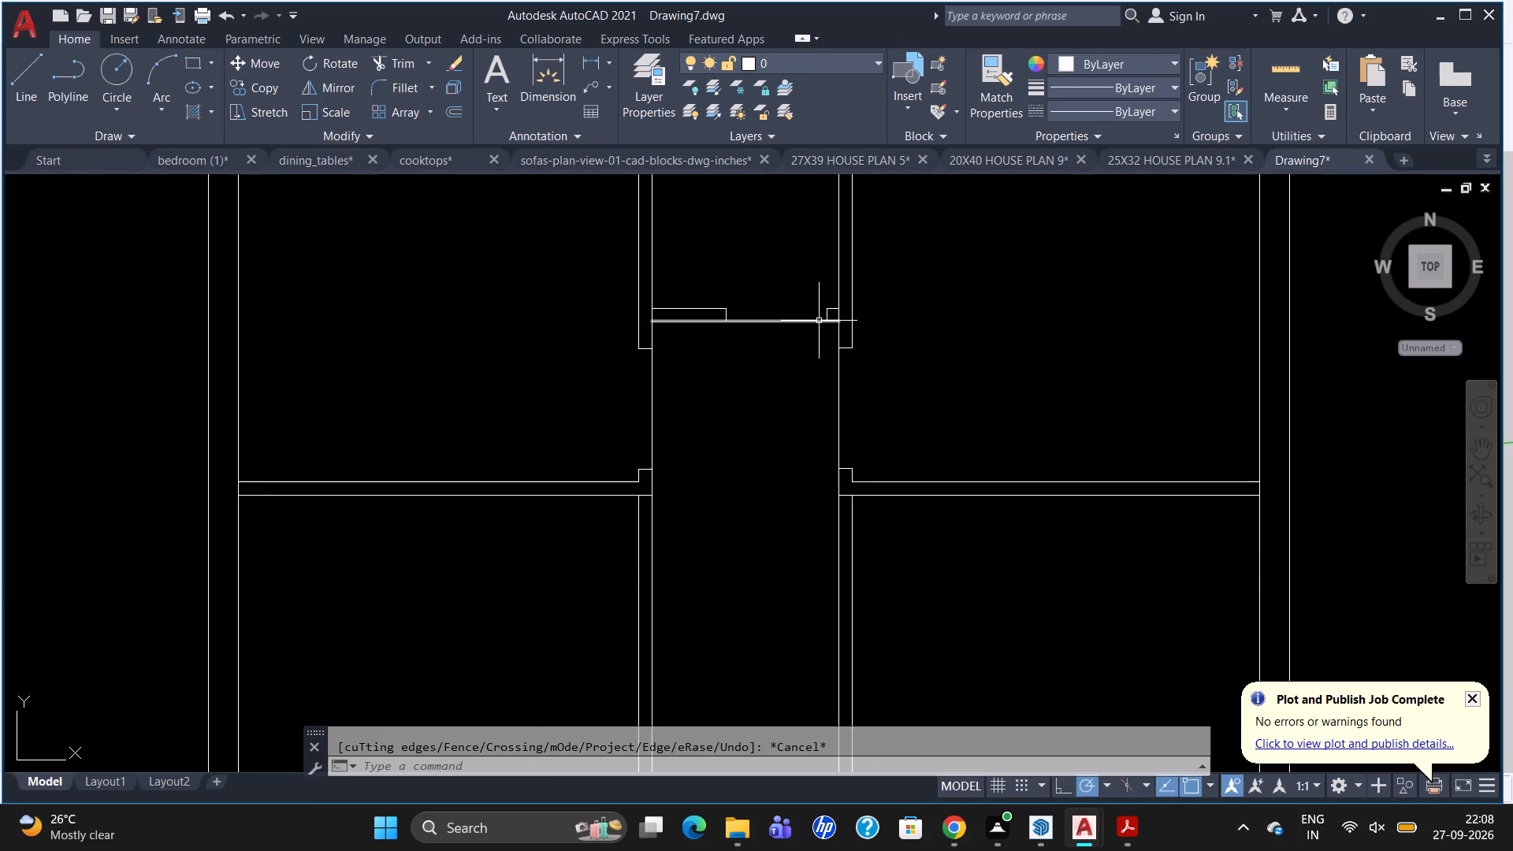
{"action": "scroll", "coordinate": [819, 349], "scroll_direction": "down", "scroll_amount": 3}
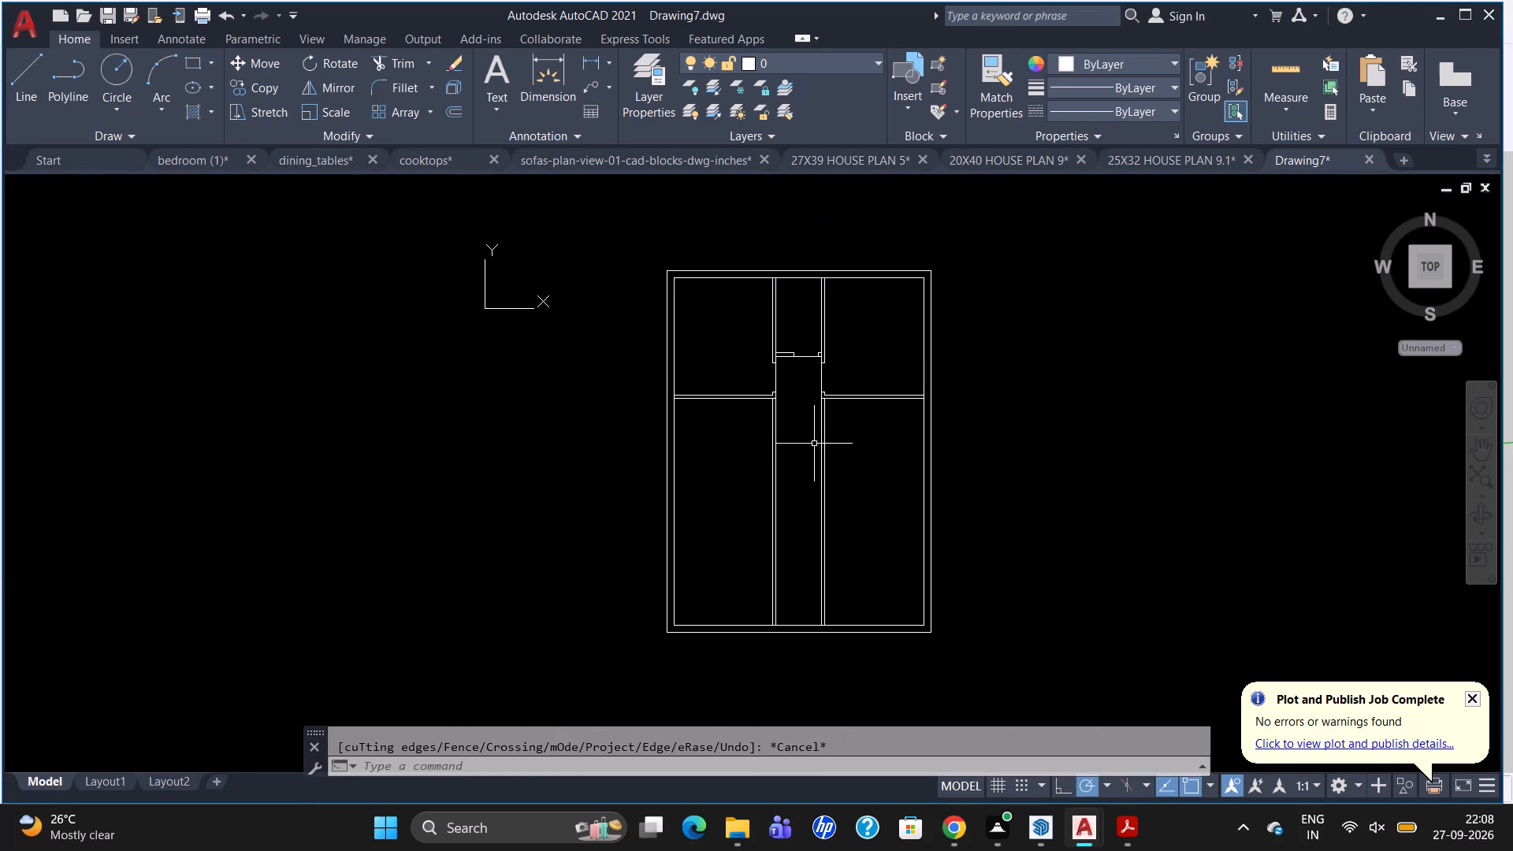
{"action": "scroll", "coordinate": [782, 637], "scroll_direction": "up", "scroll_amount": 1}
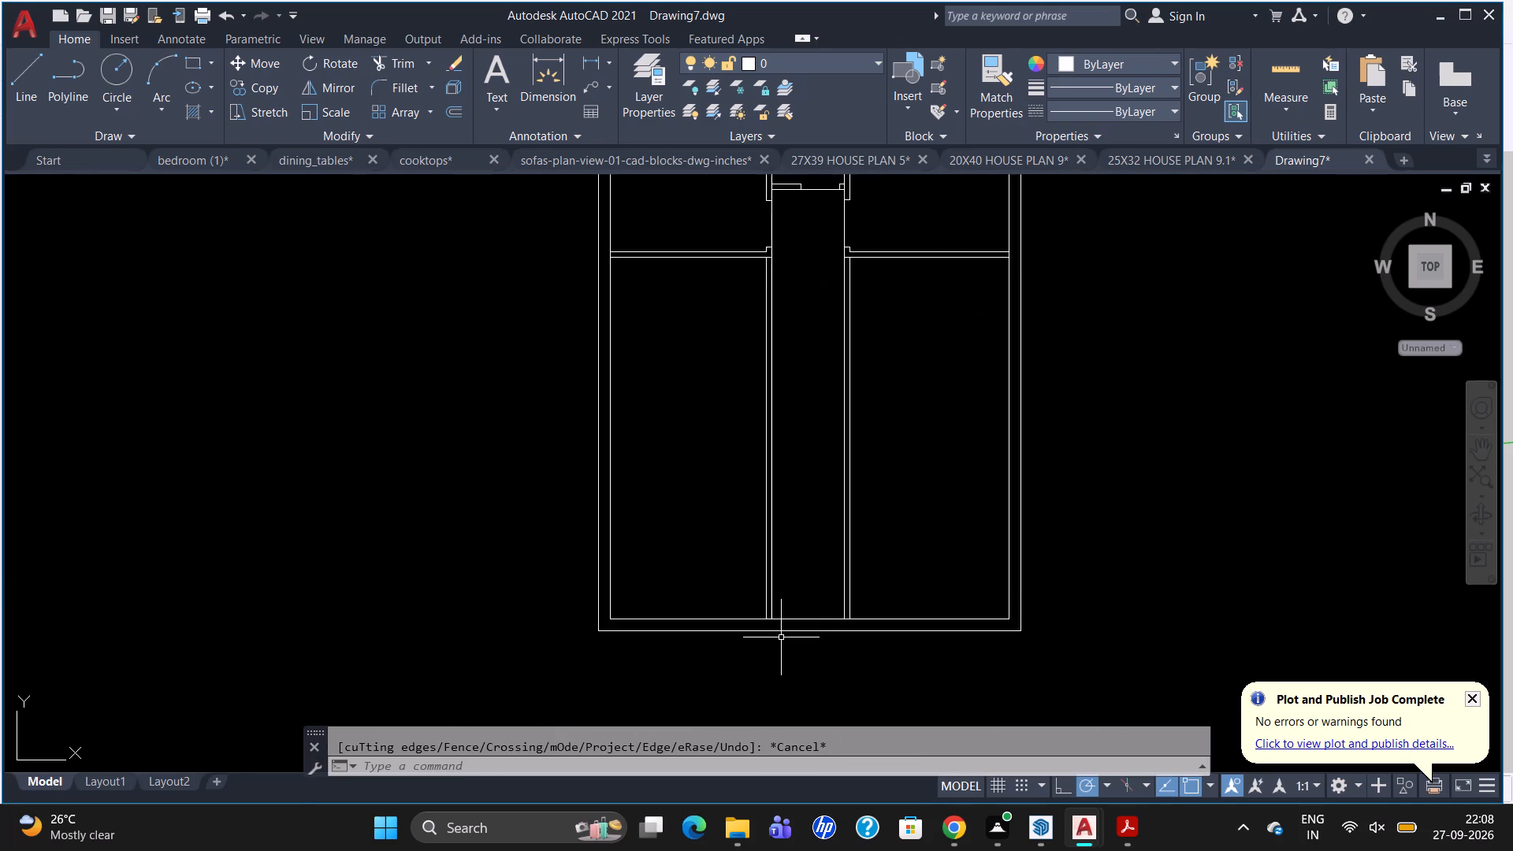
{"action": "scroll", "coordinate": [781, 637], "scroll_direction": "up", "scroll_amount": 1}
{"action": "type", "text": "BR"}
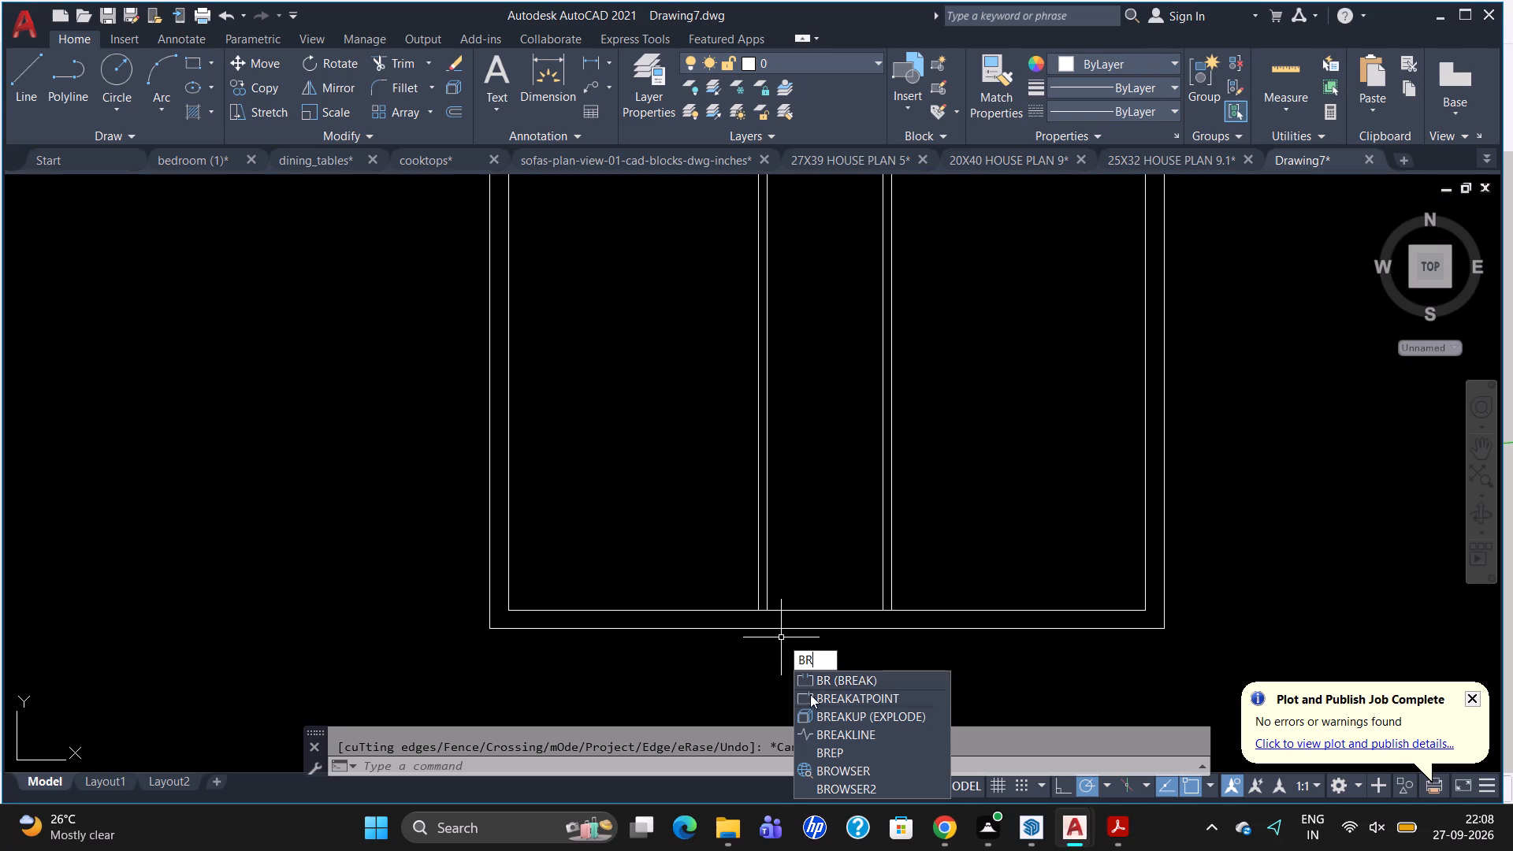
{"action": "left_click", "coordinate": [810, 695]}
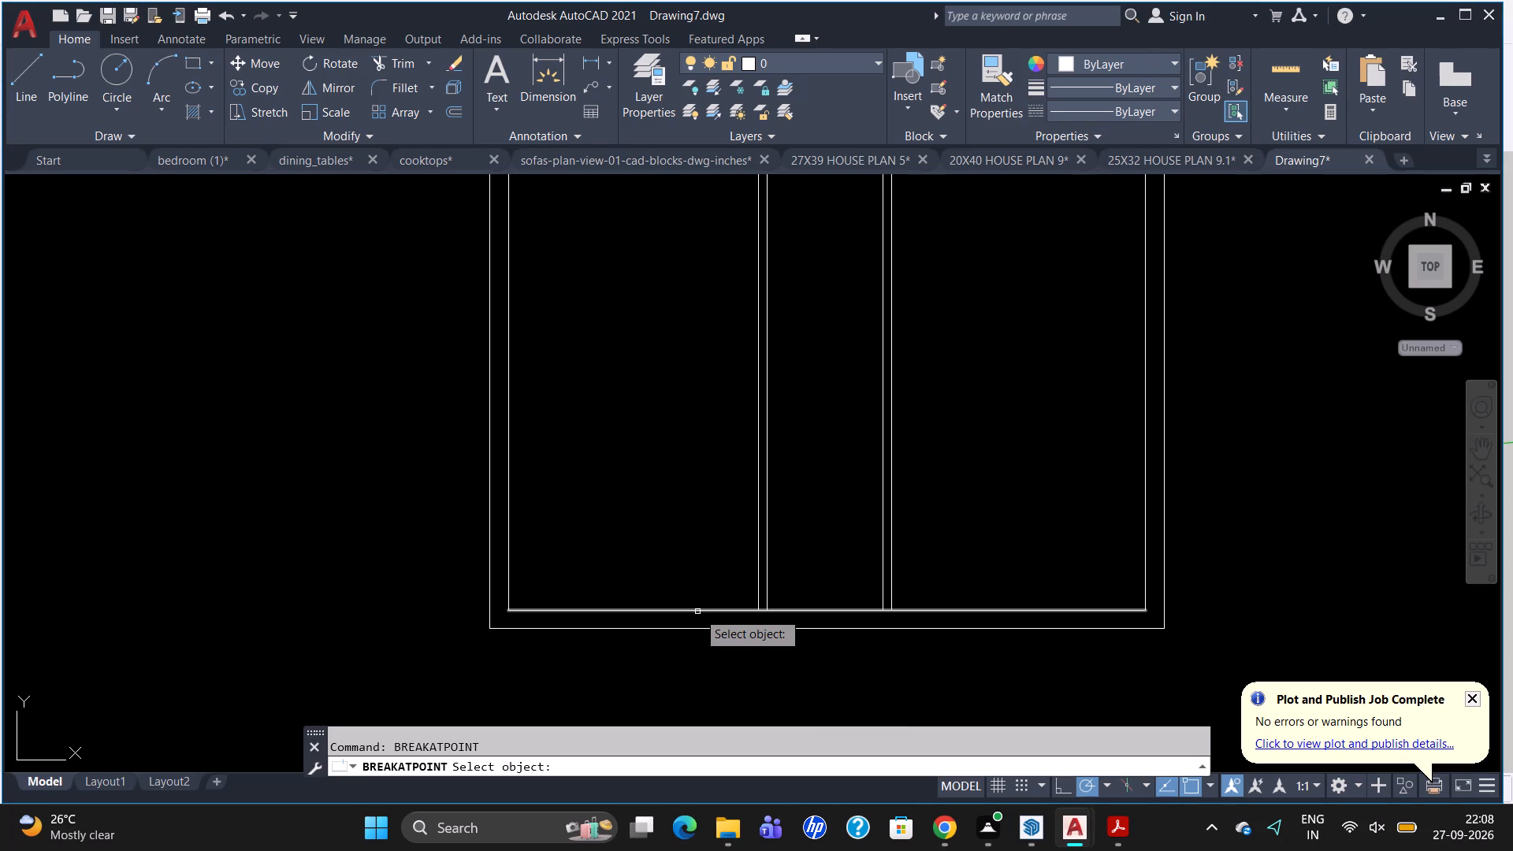
{"action": "left_click", "coordinate": [704, 610]}
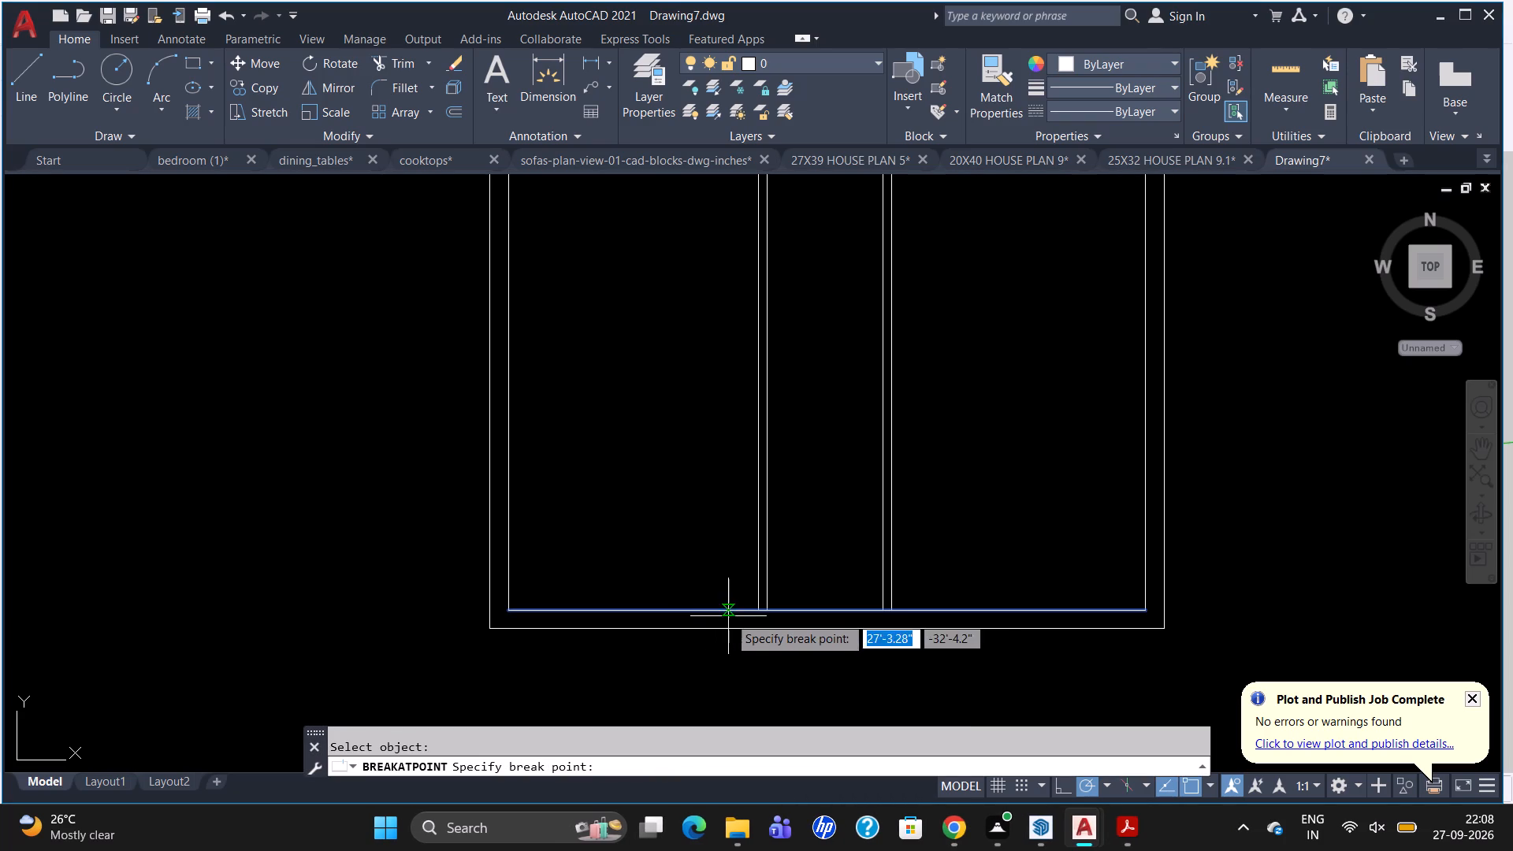
{"action": "left_click", "coordinate": [760, 611]}
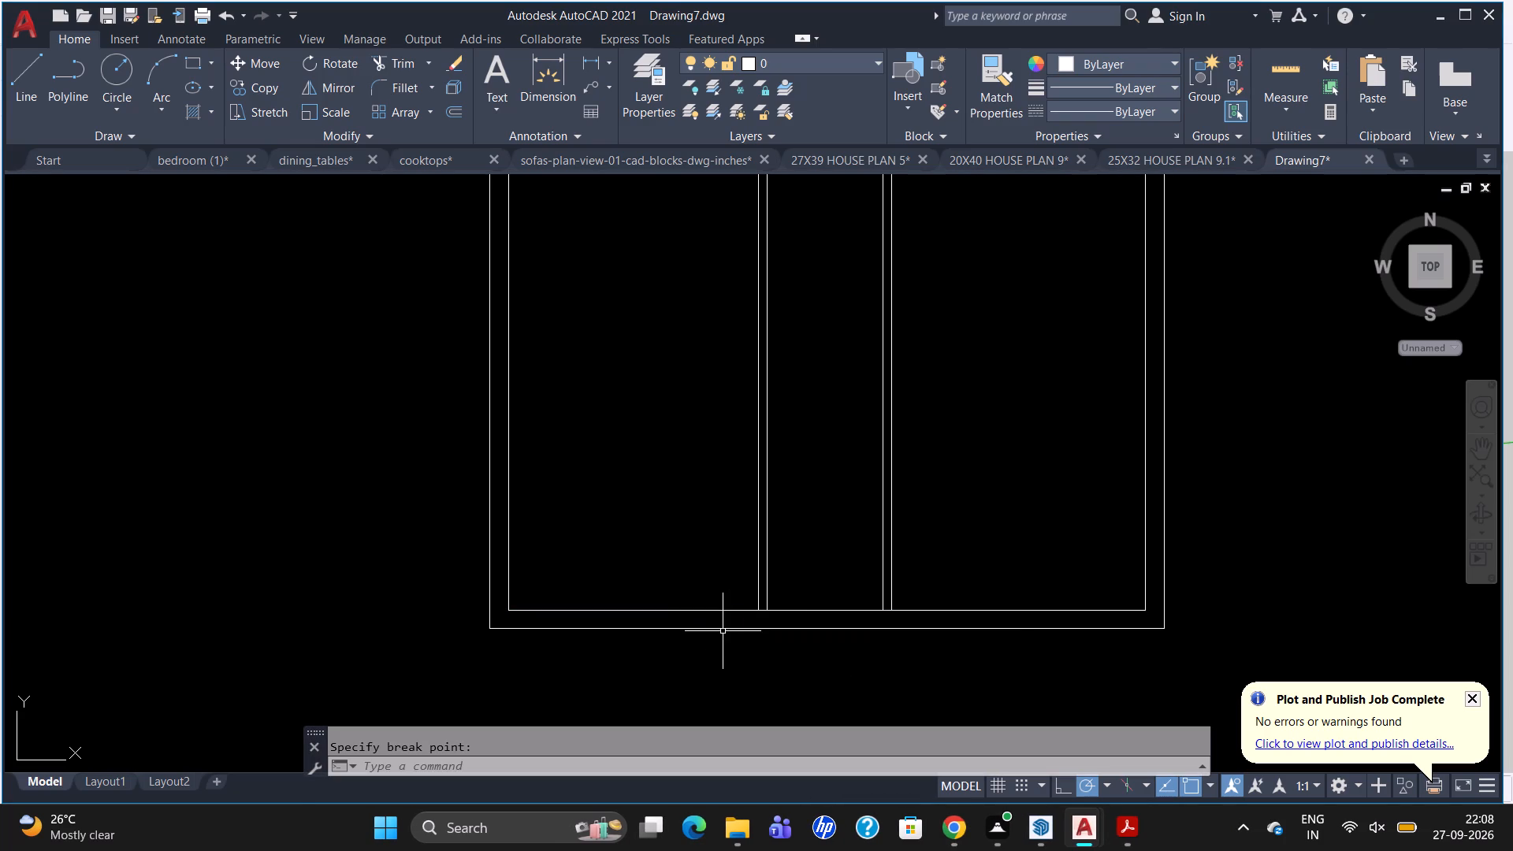
Offset the west segment of the south wall's inner line 16' to the north.
{"action": "key", "text": "o"}
{"action": "key", "text": "Return"}
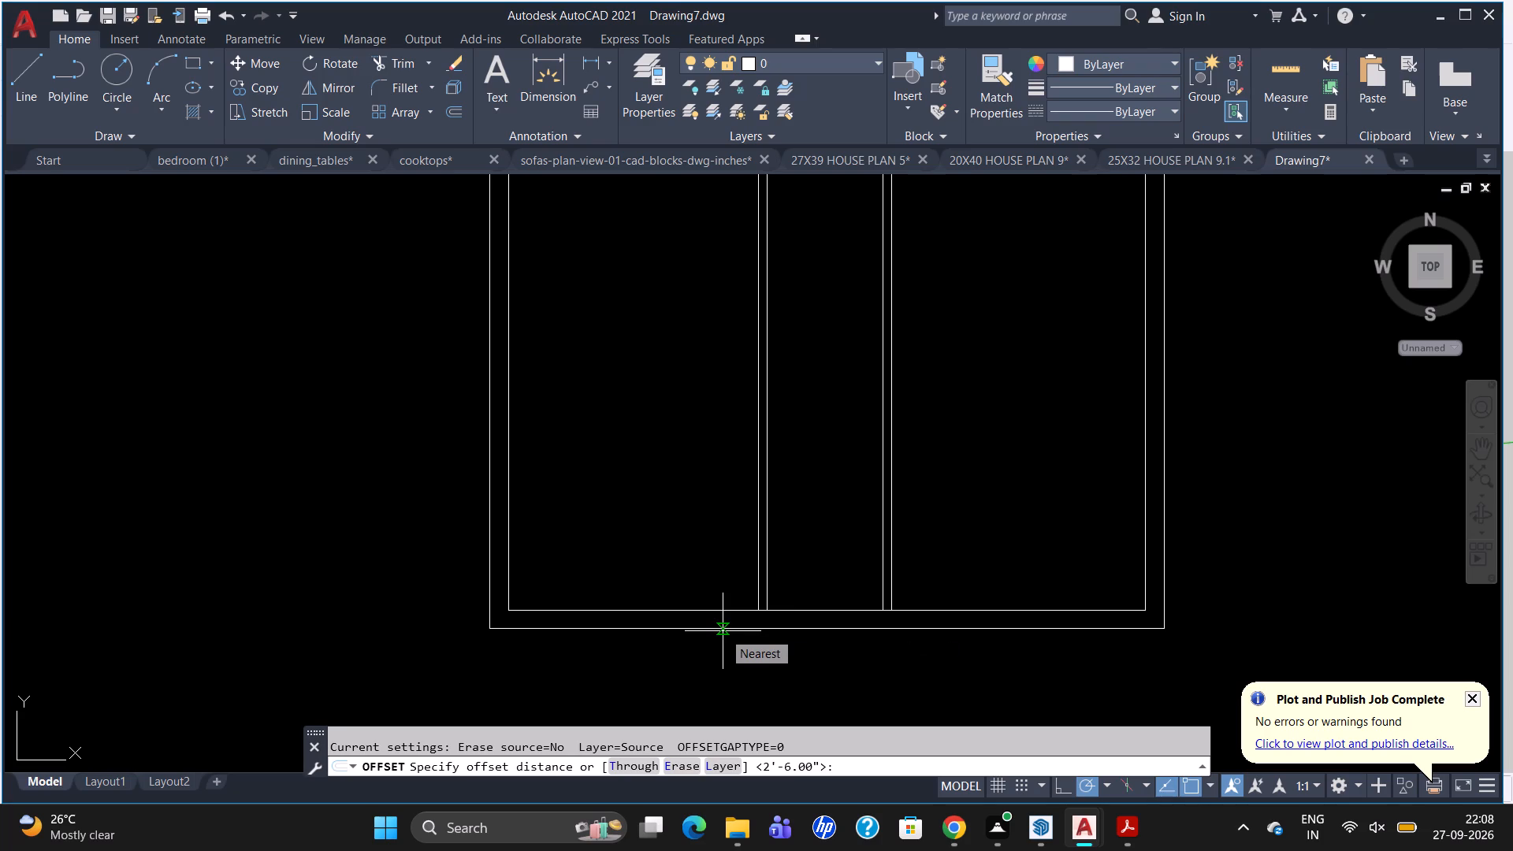
{"action": "type", "text": "16'"}
{"action": "key", "text": "Return"}
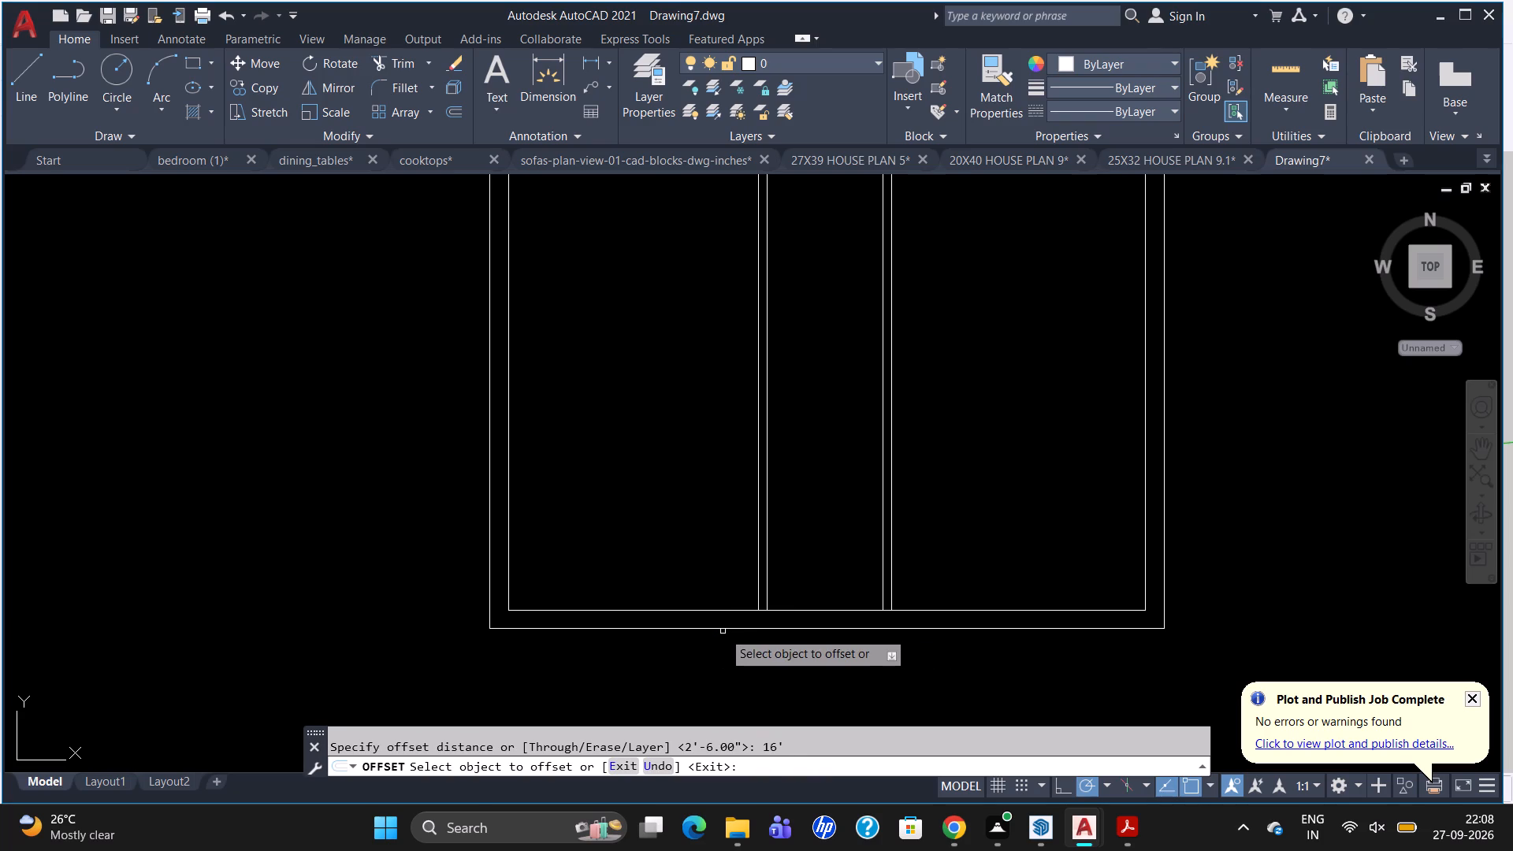
{"action": "left_click", "coordinate": [716, 610]}
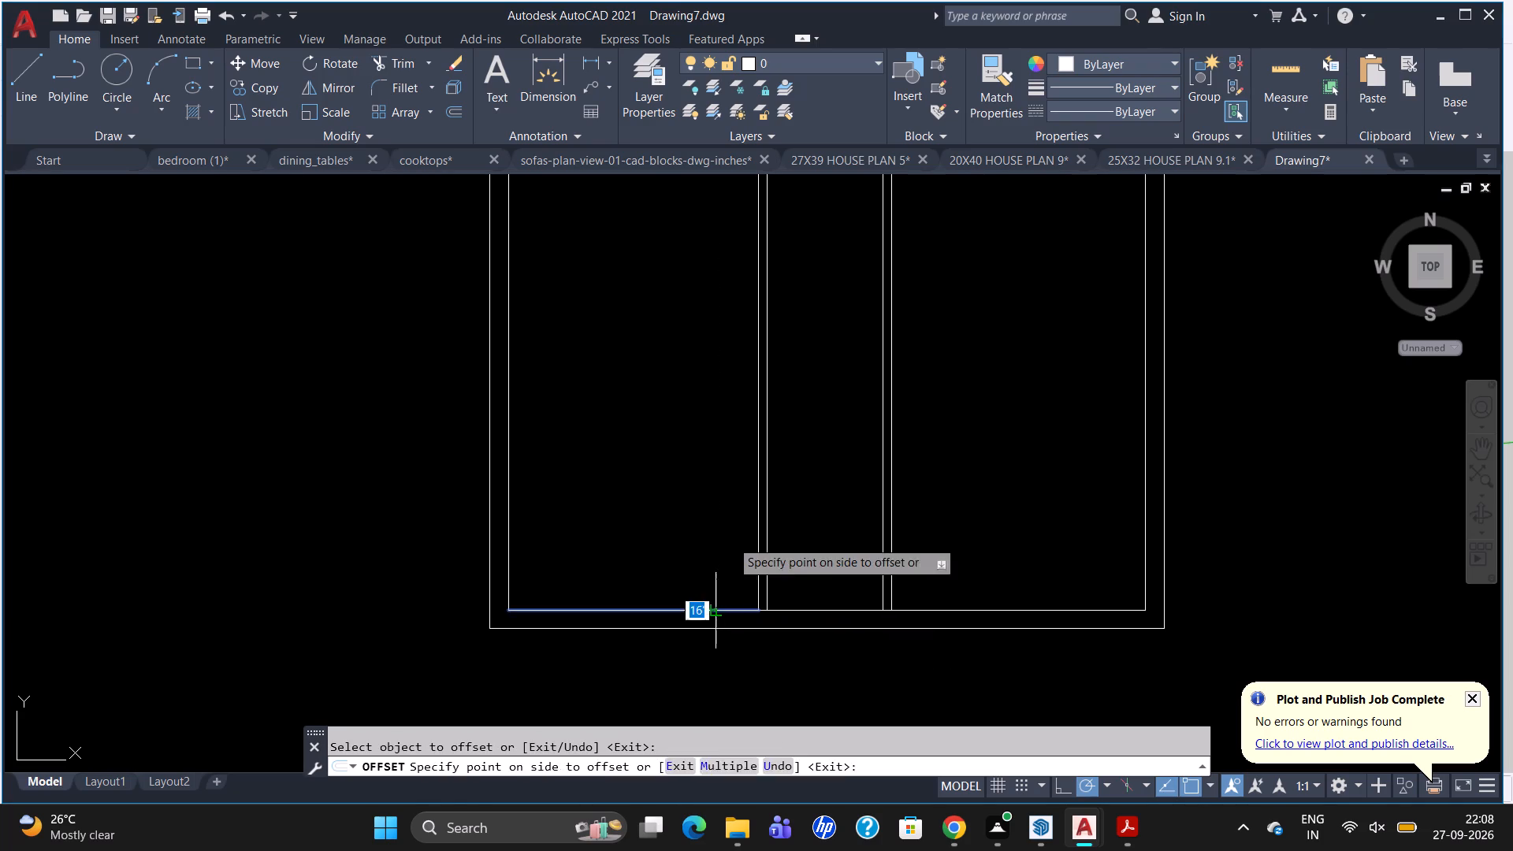
{"action": "left_click", "coordinate": [730, 540]}
Offset the new horizontal line in the southwest room 4" to the north to form a partition.
{"action": "scroll", "coordinate": [734, 556], "scroll_direction": "down", "scroll_amount": 2}
{"action": "scroll", "coordinate": [723, 385], "scroll_direction": "up", "scroll_amount": 2}
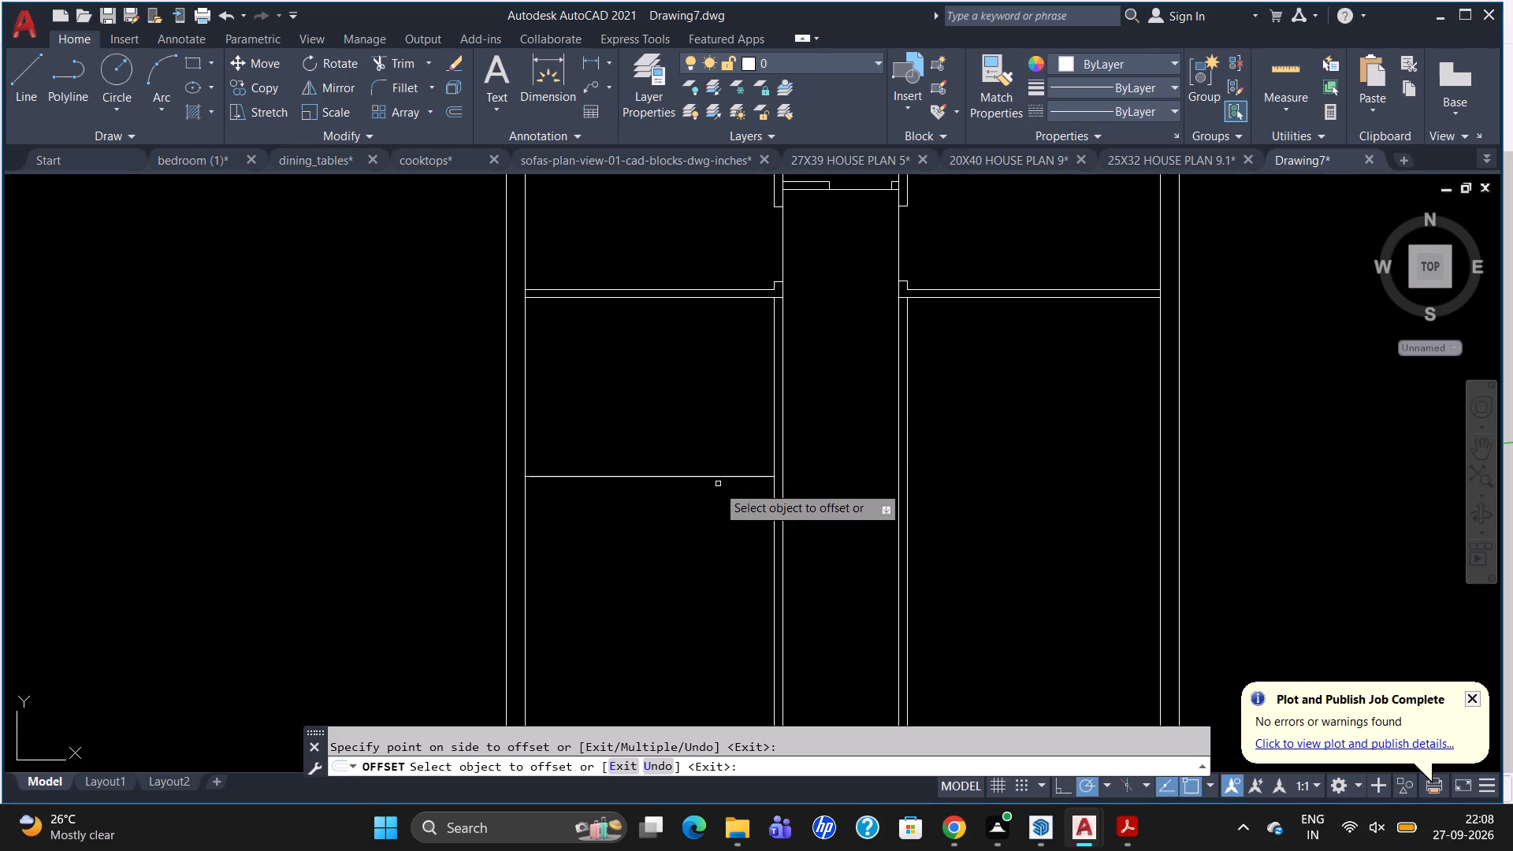
{"action": "left_click", "coordinate": [718, 478]}
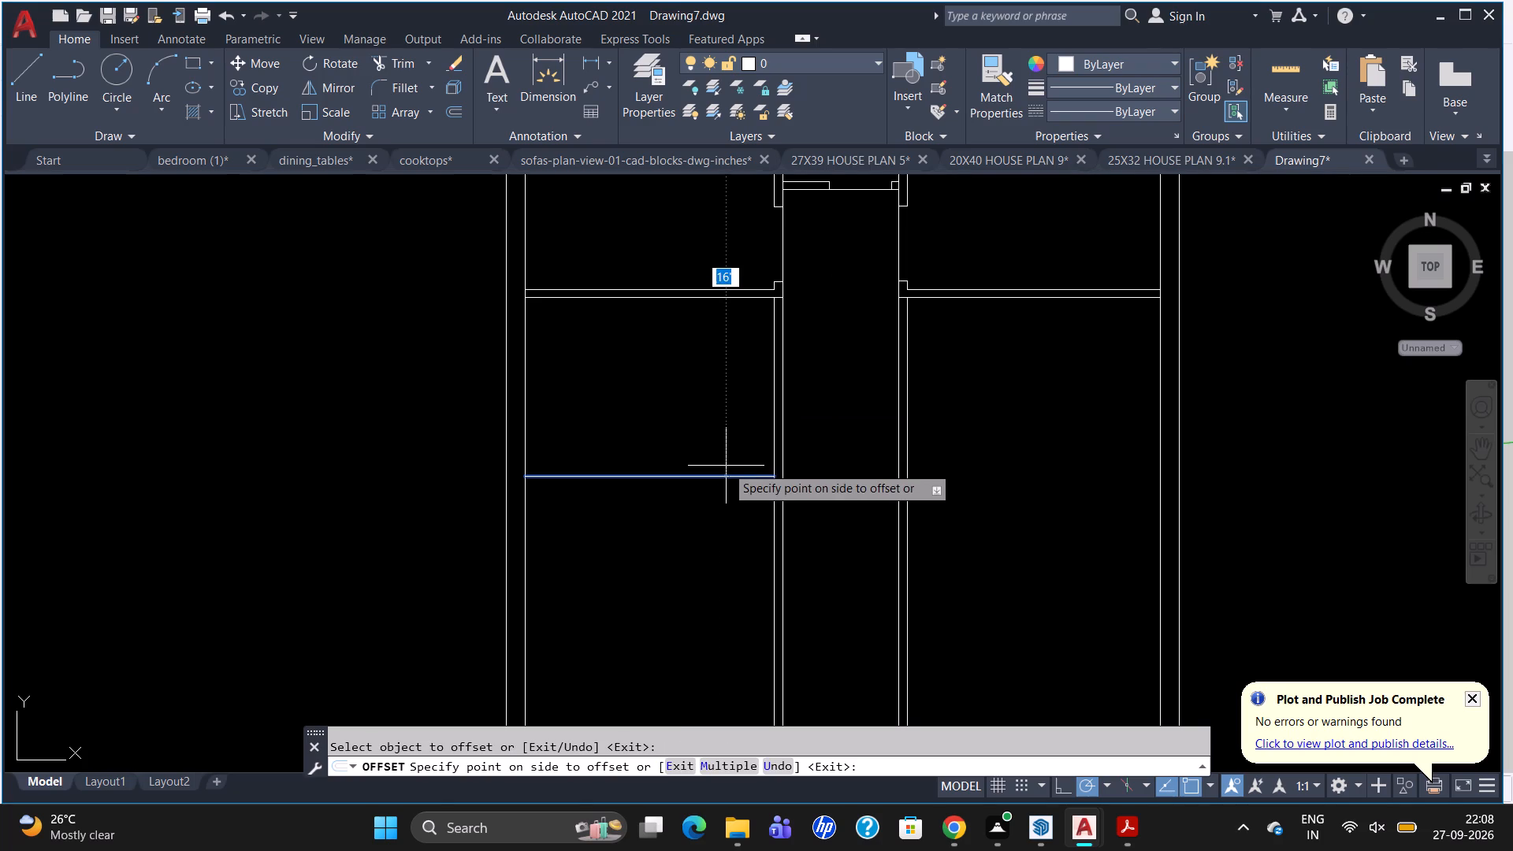
{"action": "key", "text": "6"}
{"action": "key", "text": "BackSpace"}
{"action": "key", "text": "4"}
{"action": "key", "text": "Return"}
{"action": "key", "text": "Escape"}
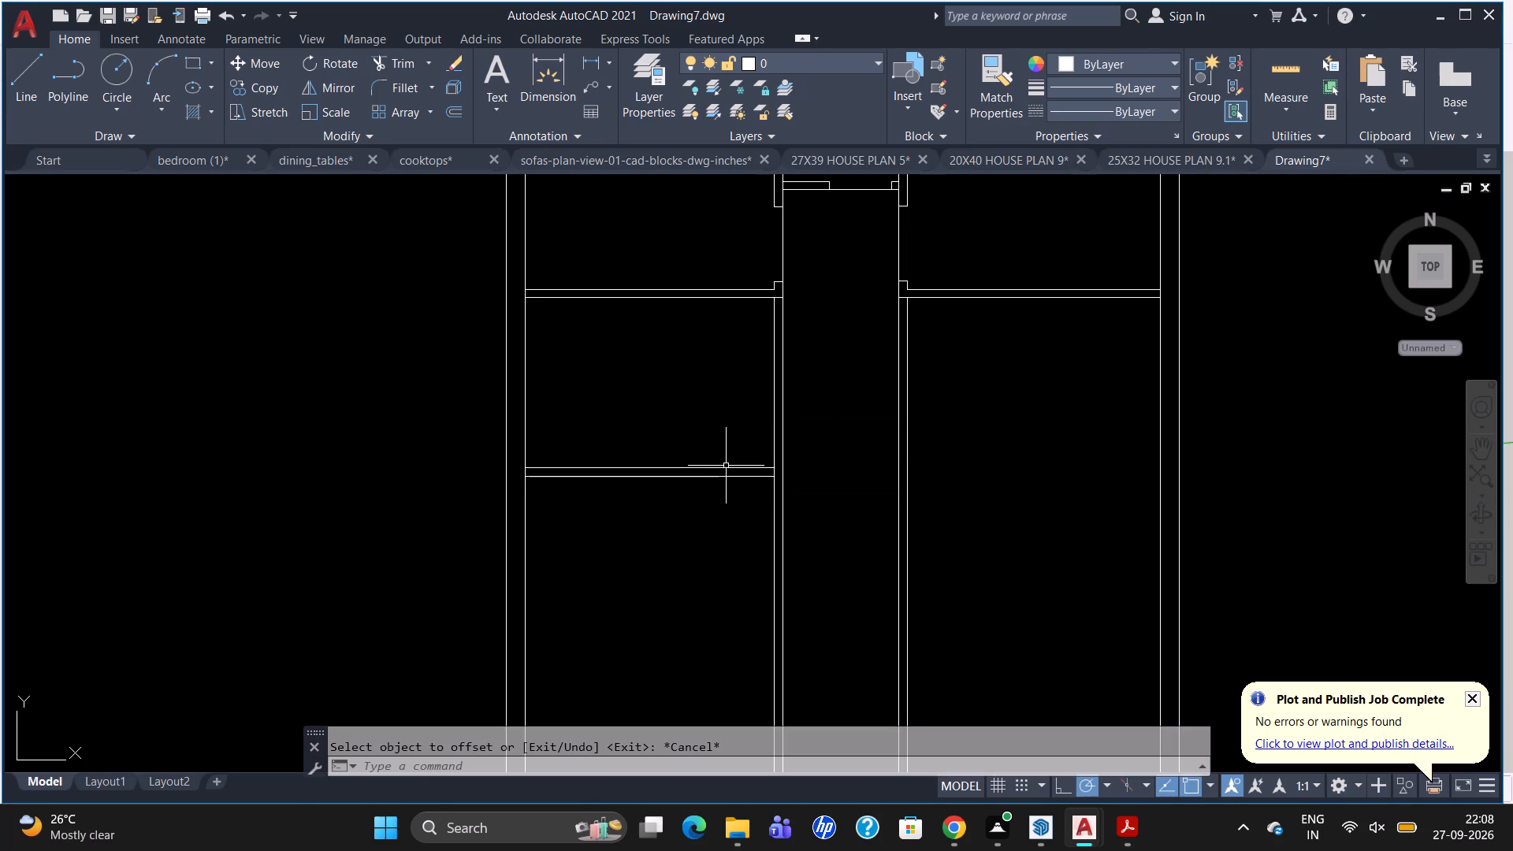
Draw a jamb line across the first vertical partition, tracked 4" south of its corner with the new horizontal partition.
{"action": "key", "text": "l"}
{"action": "key", "text": "Return"}
{"action": "type", "text": "TK"}
{"action": "key", "text": "Return"}
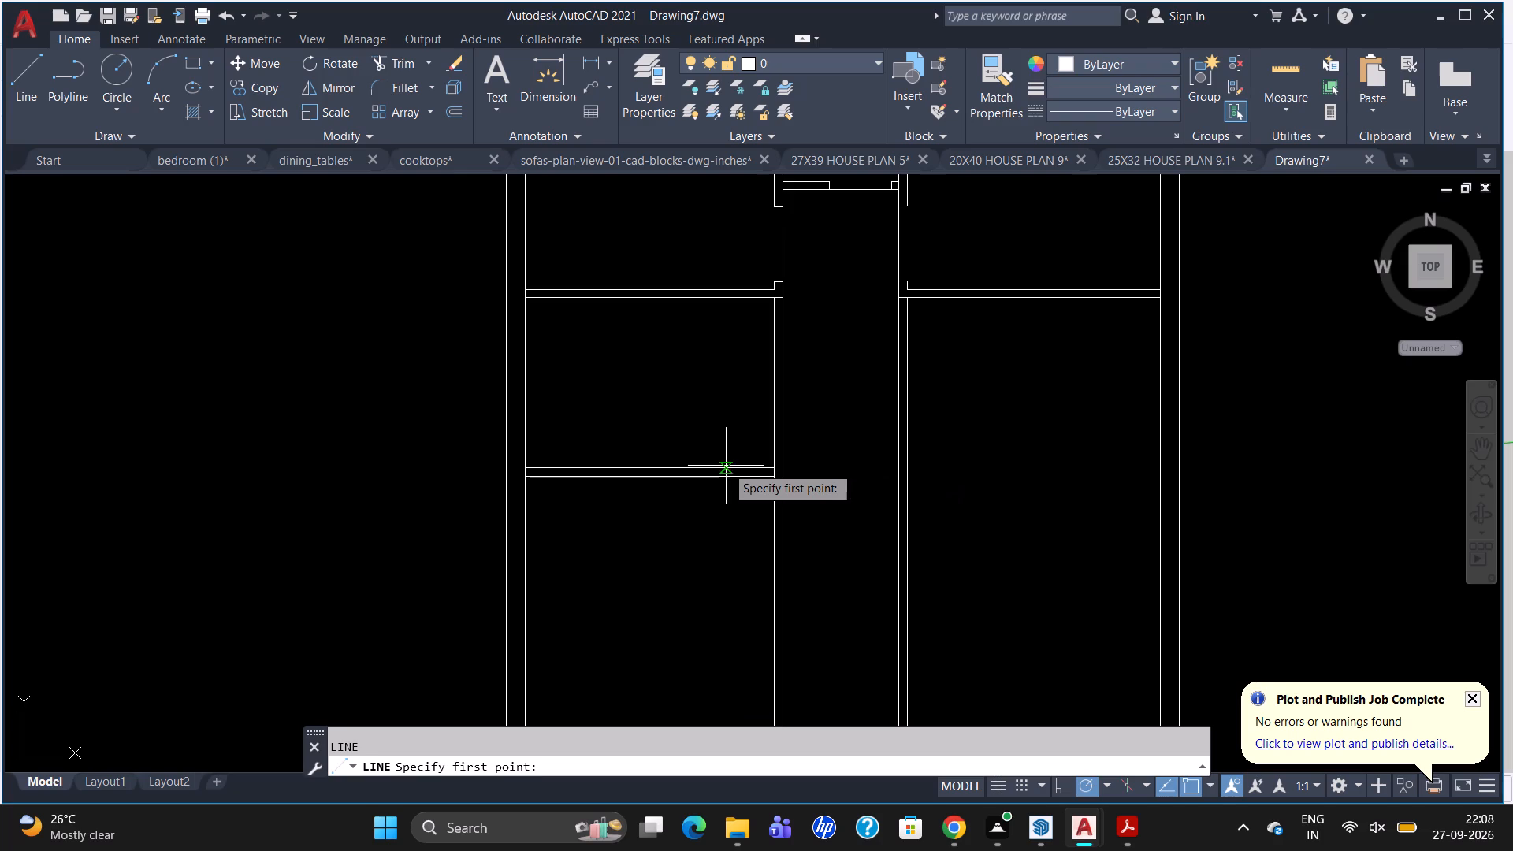
{"action": "left_click", "coordinate": [766, 476]}
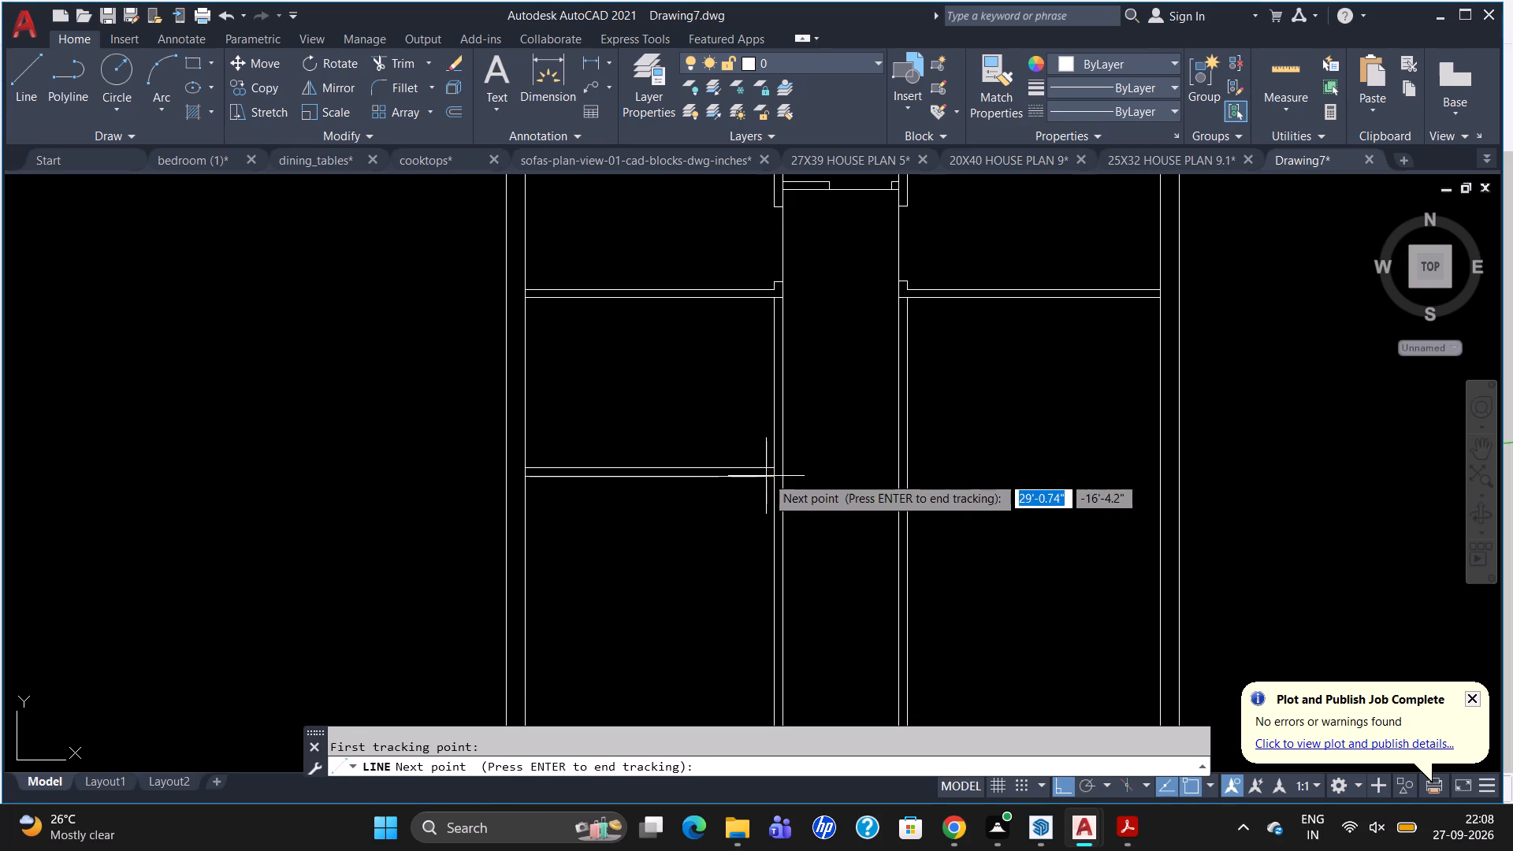
{"action": "key", "text": "4"}
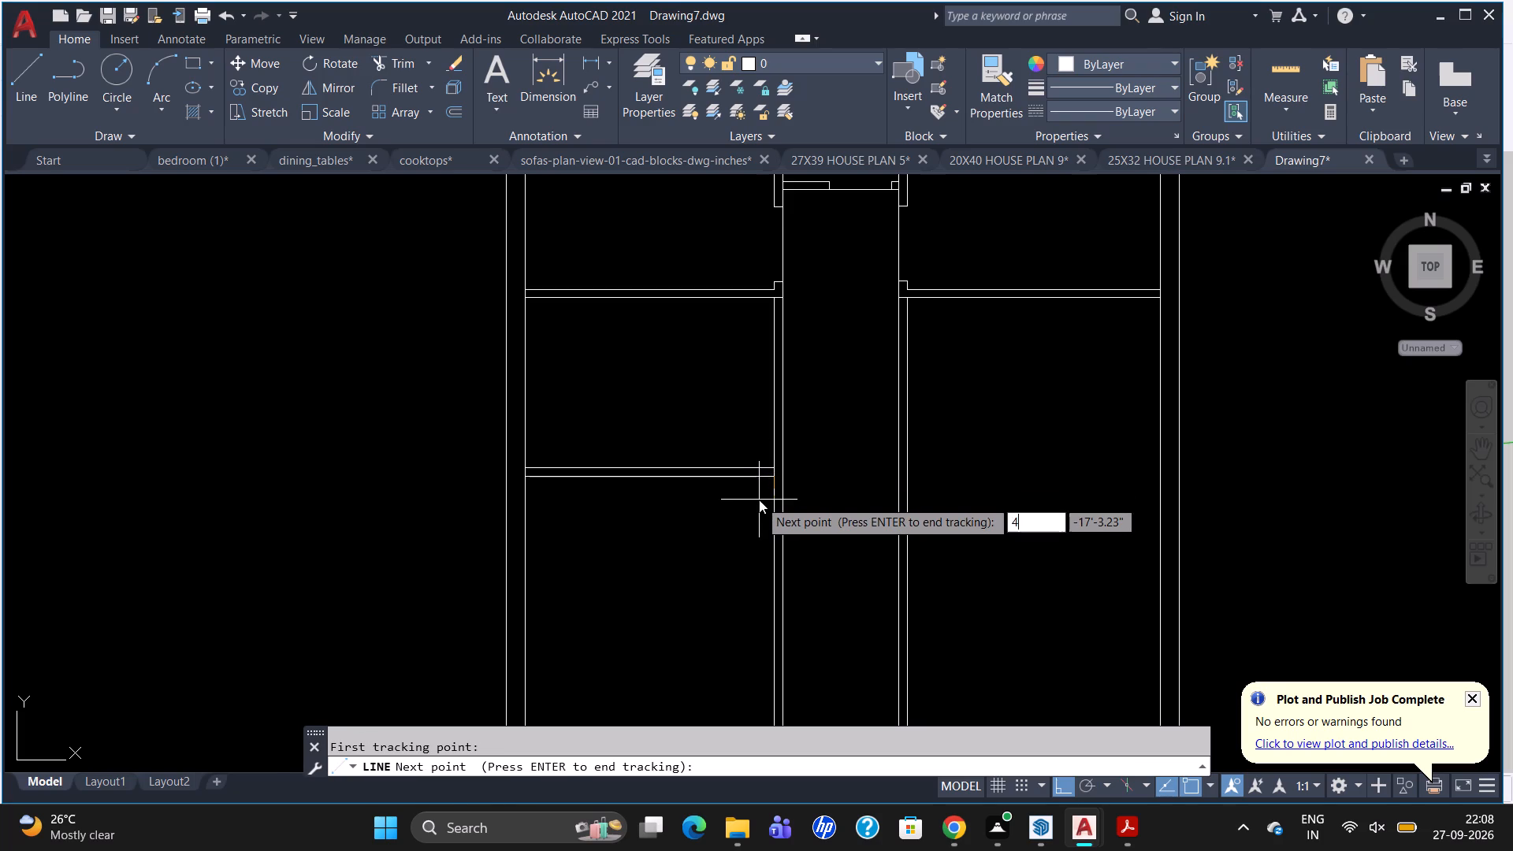
{"action": "key", "text": "Return"}
{"action": "key", "text": "Return"}
{"action": "scroll", "coordinate": [787, 490], "scroll_direction": "up", "scroll_amount": 3}
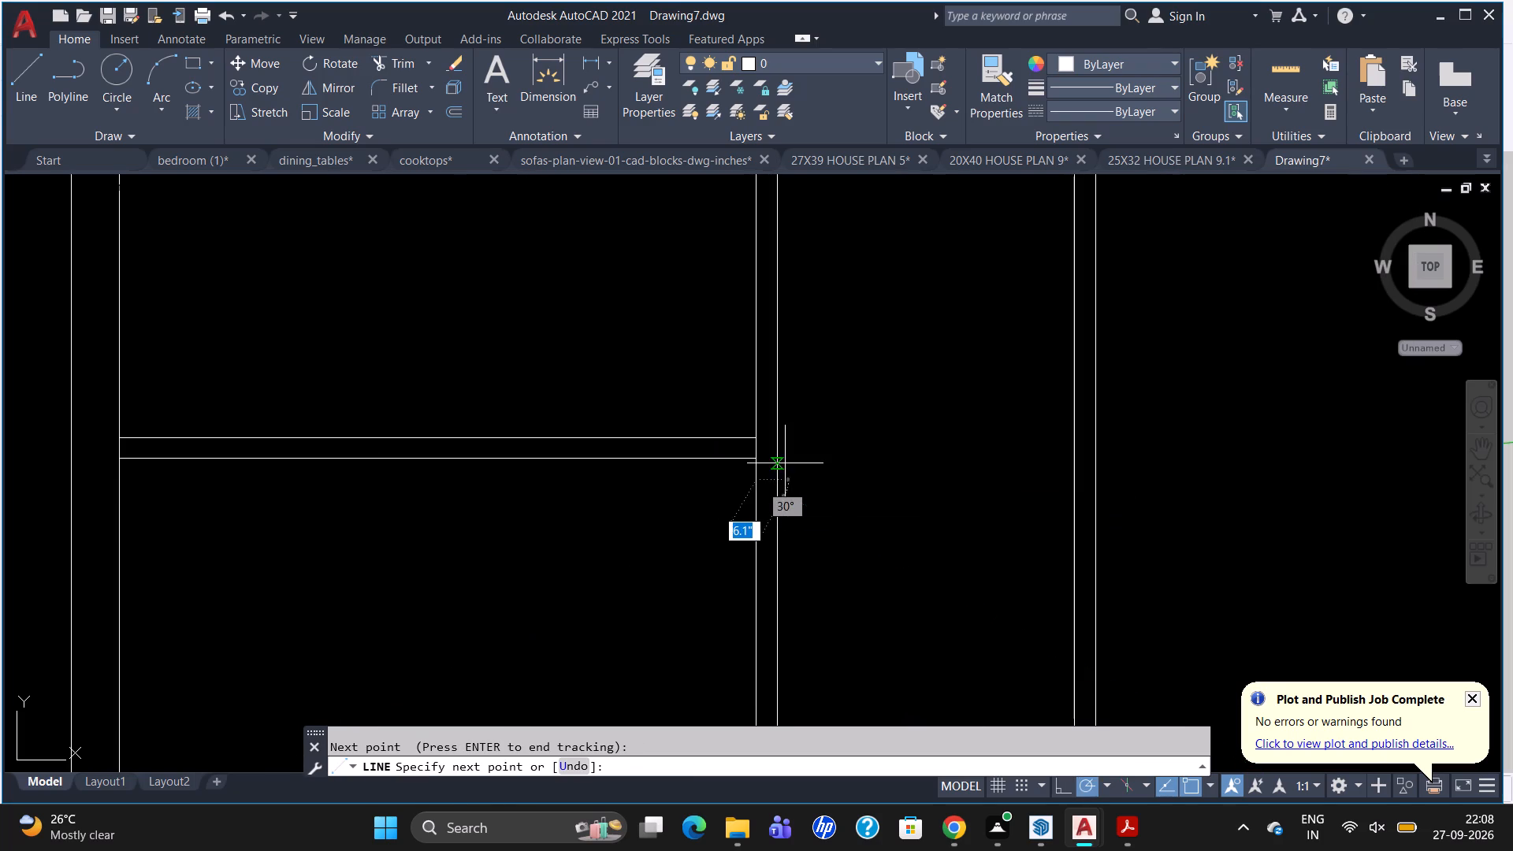
{"action": "scroll", "coordinate": [775, 485], "scroll_direction": "up", "scroll_amount": 3}
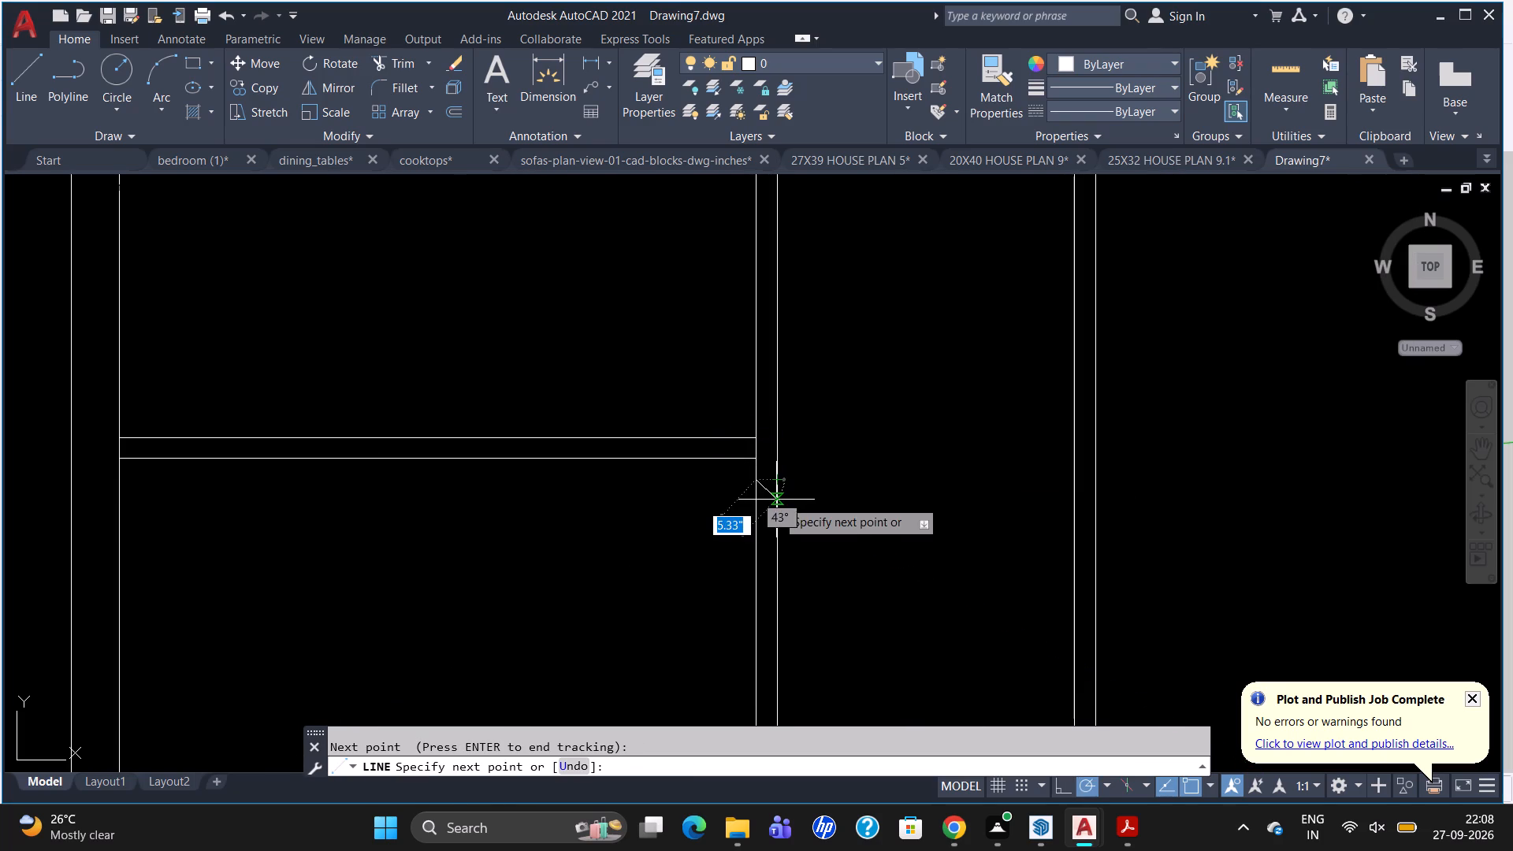
{"action": "left_click", "coordinate": [779, 481]}
{"action": "key", "text": "space"}
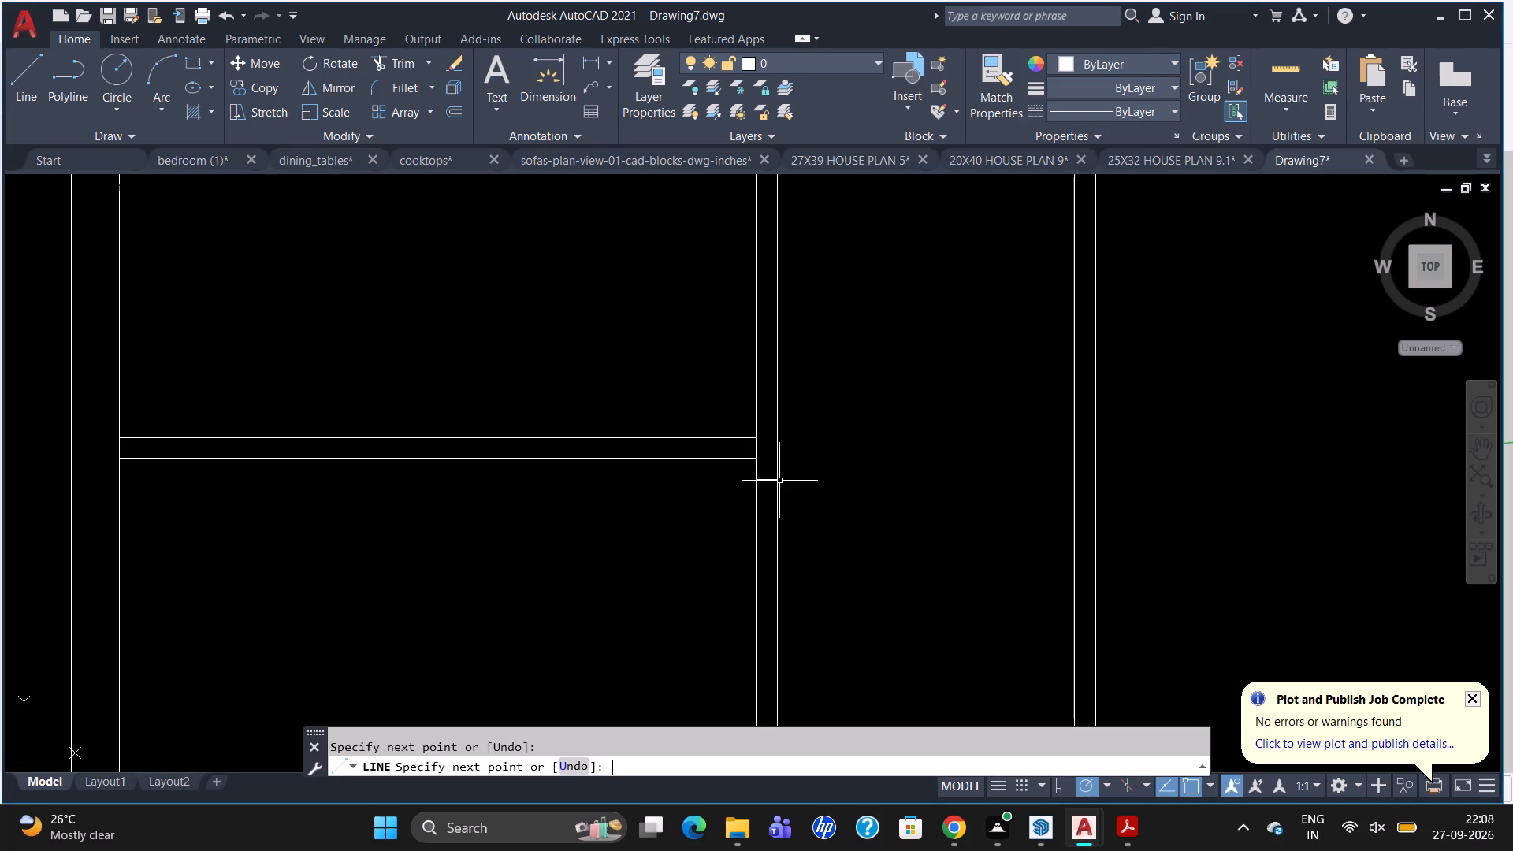
Extend the north face of the southwest horizontal partition with a short line across the first vertical partition.
{"action": "key", "text": "l"}
{"action": "key", "text": "Return"}
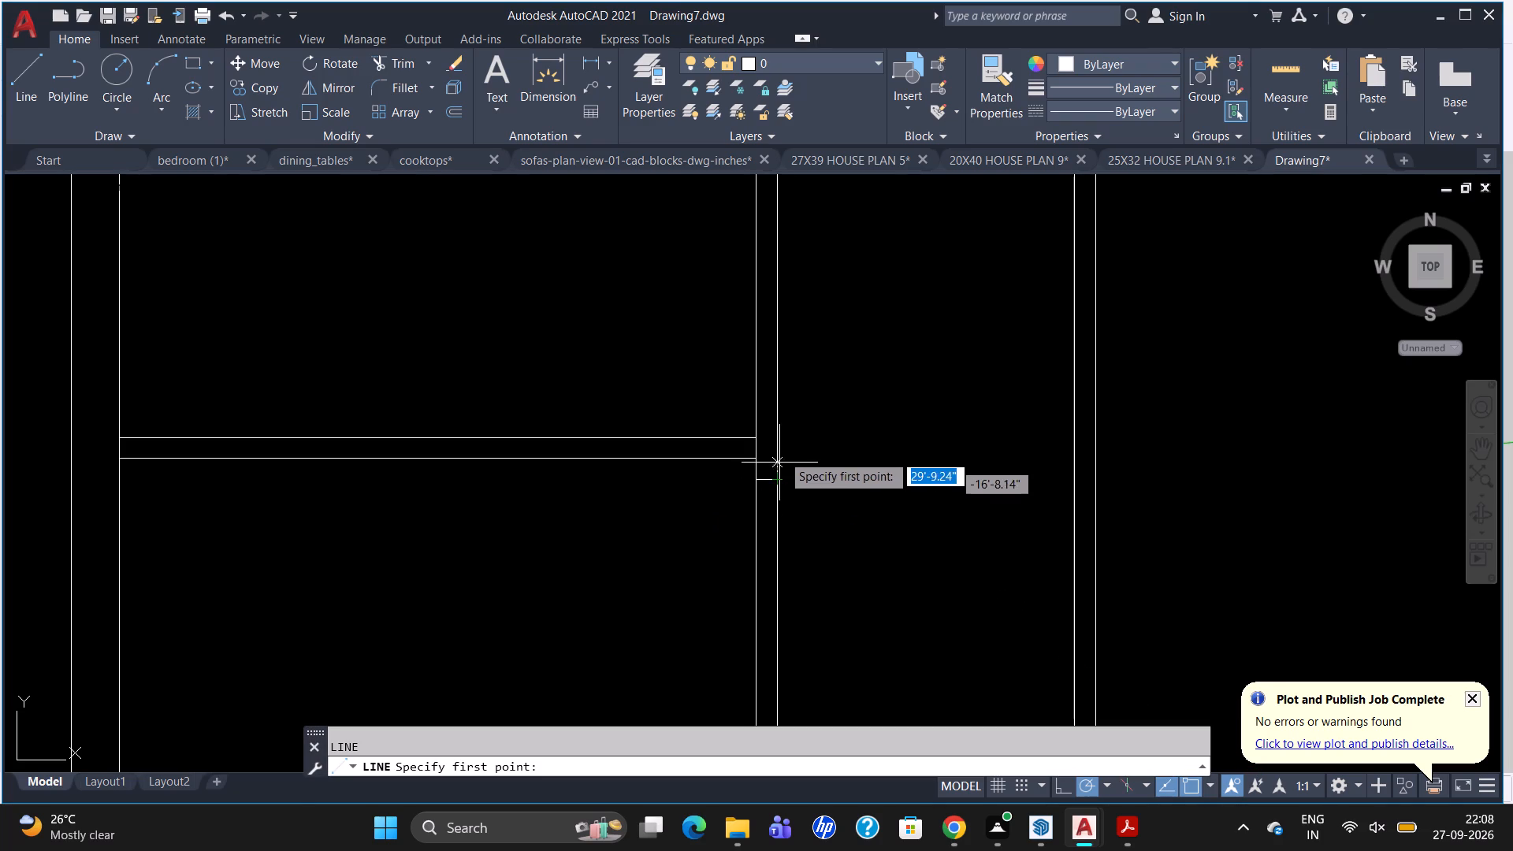
{"action": "left_click", "coordinate": [750, 439]}
{"action": "left_click", "coordinate": [768, 438]}
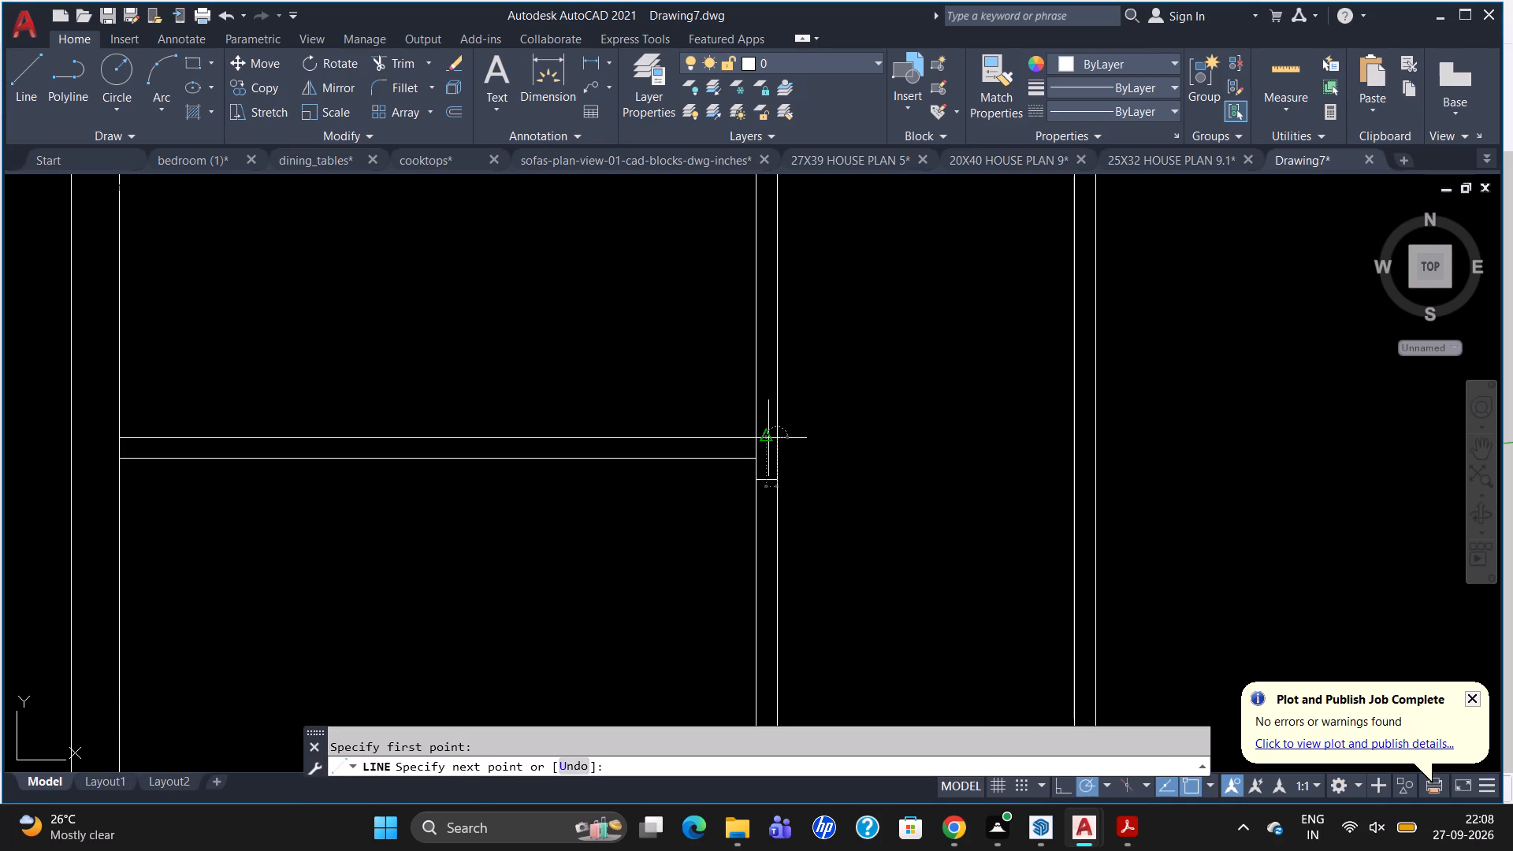
{"action": "key", "text": "Escape"}
Trim the first vertical partition's west line between the two lines of the southwest horizontal partition.
{"action": "type", "text": "TR"}
{"action": "key", "text": "Return"}
{"action": "key", "text": "Return"}
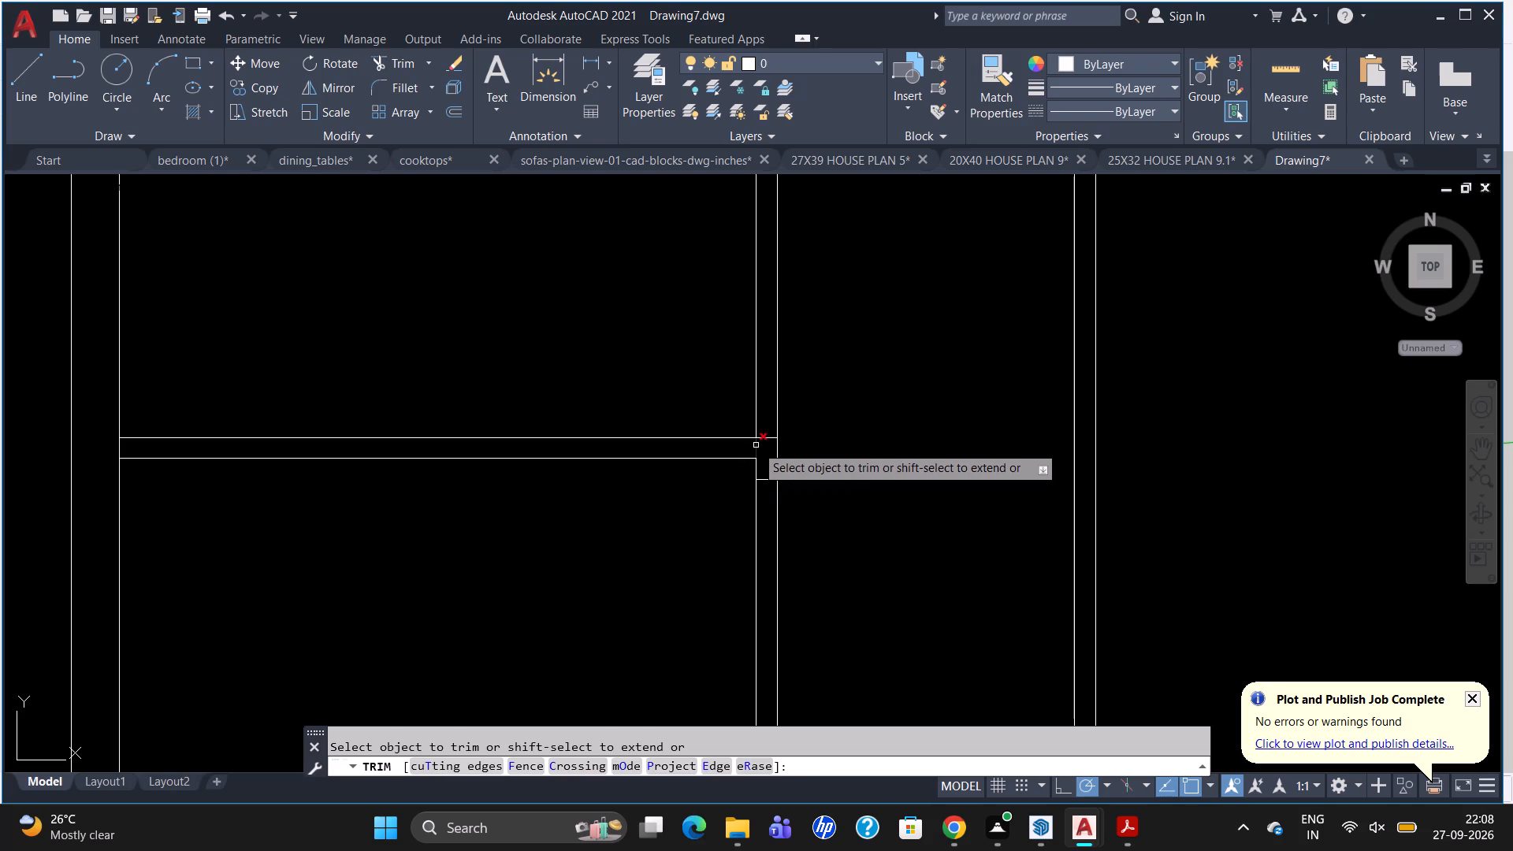
{"action": "left_click", "coordinate": [756, 445]}
Trim away the first vertical partition's east line between the two horizontal partitions on the west side.
{"action": "scroll", "coordinate": [788, 422], "scroll_direction": "down", "scroll_amount": 2}
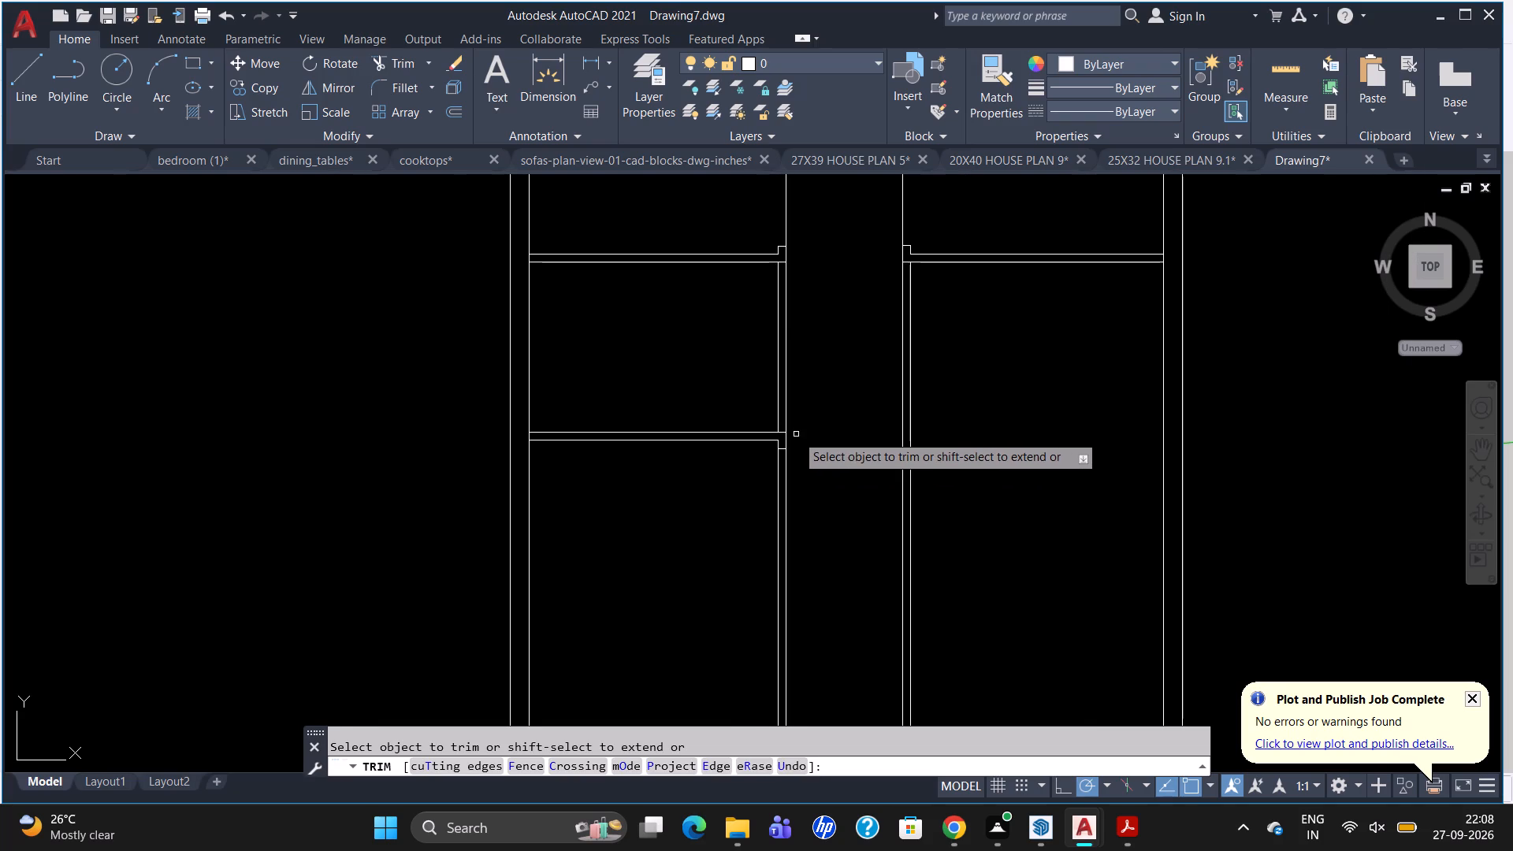
{"action": "scroll", "coordinate": [796, 434], "scroll_direction": "down", "scroll_amount": 1}
{"action": "scroll", "coordinate": [801, 408], "scroll_direction": "up", "scroll_amount": 2}
{"action": "left_click_drag", "start_coordinate": [793, 403], "coordinate": [757, 403]}
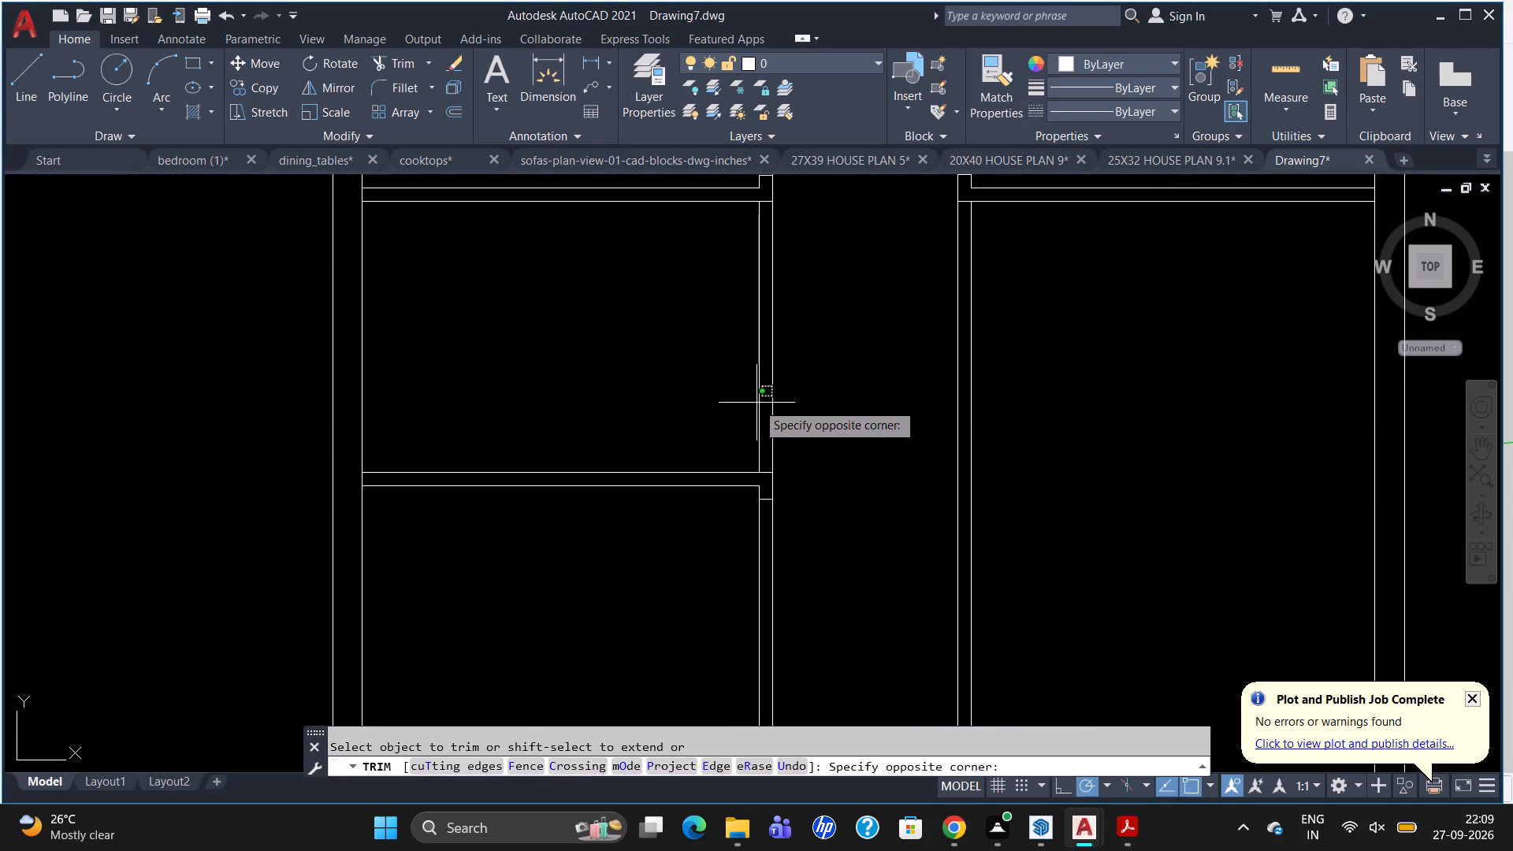
{"action": "left_click", "coordinate": [756, 403]}
{"action": "left_click", "coordinate": [756, 403]}
{"action": "left_click", "coordinate": [770, 403]}
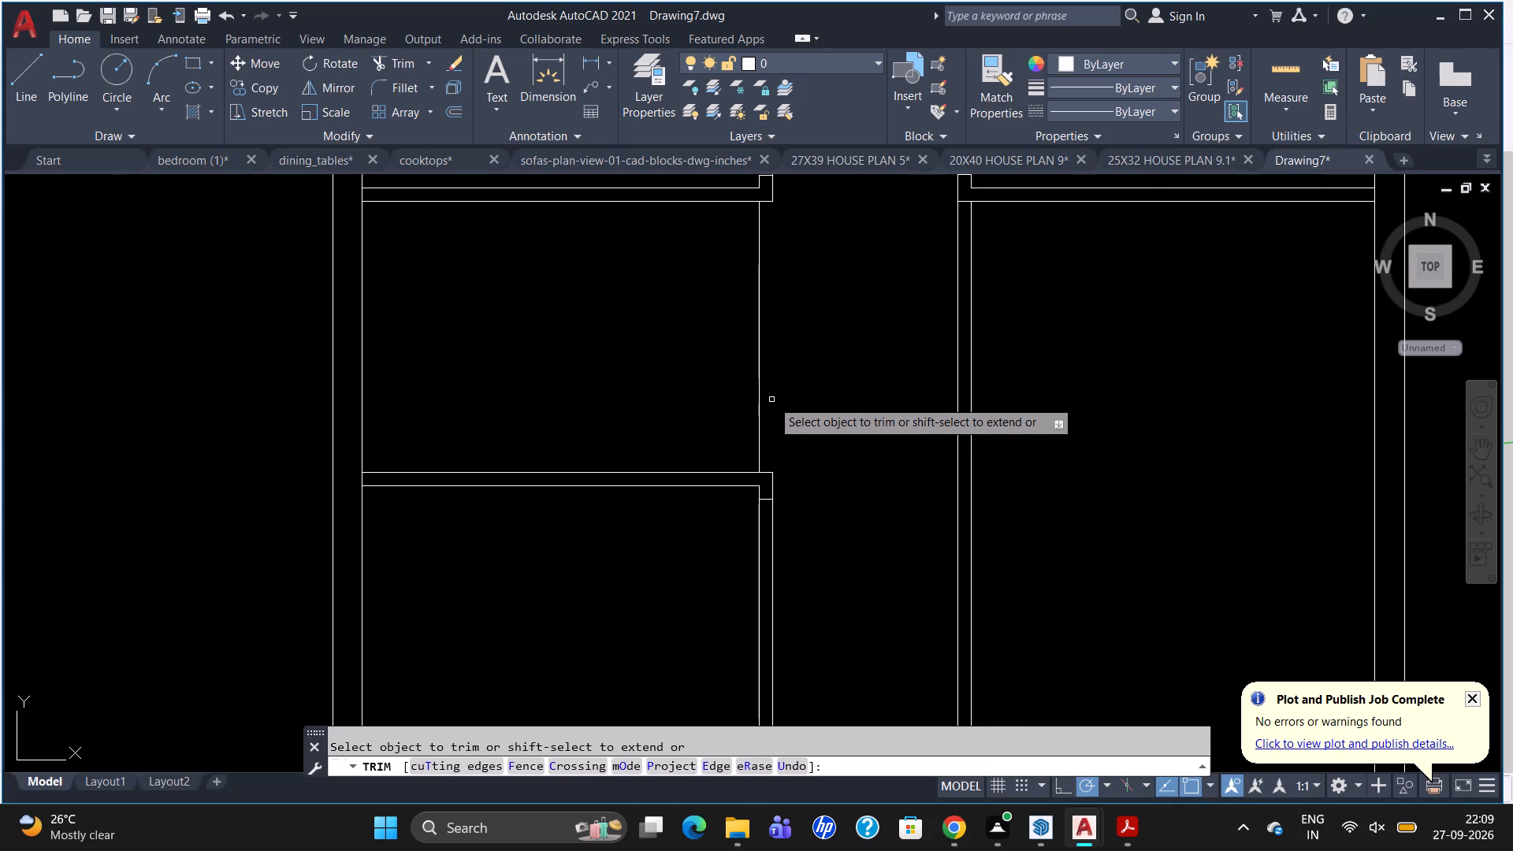
{"action": "key", "text": "Escape"}
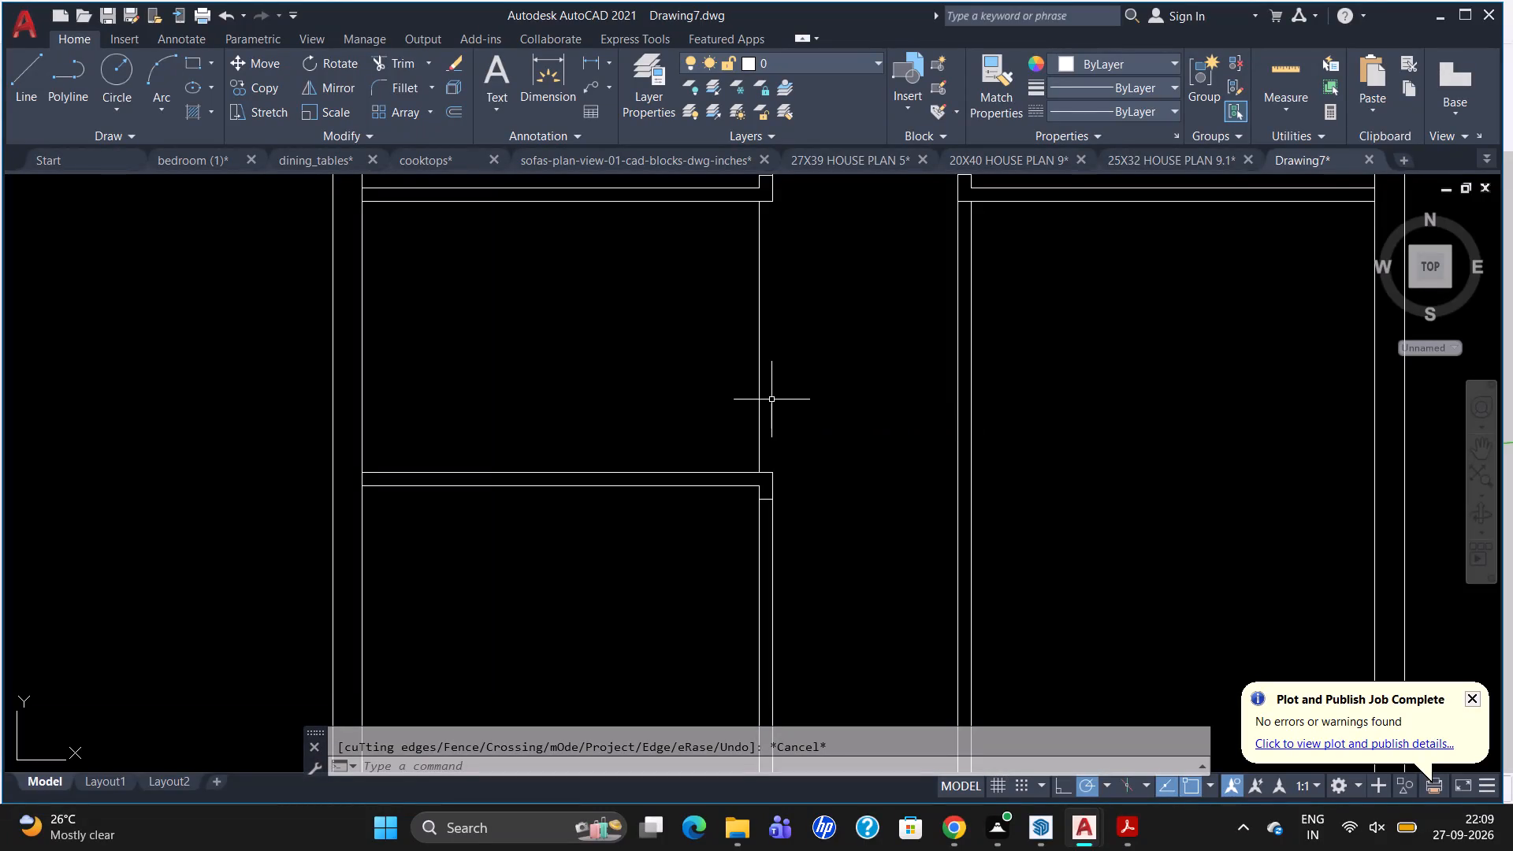
Offset the jamb line below the southwest horizontal partition 3' to the south.
{"action": "scroll", "coordinate": [783, 389], "scroll_direction": "down", "scroll_amount": 2}
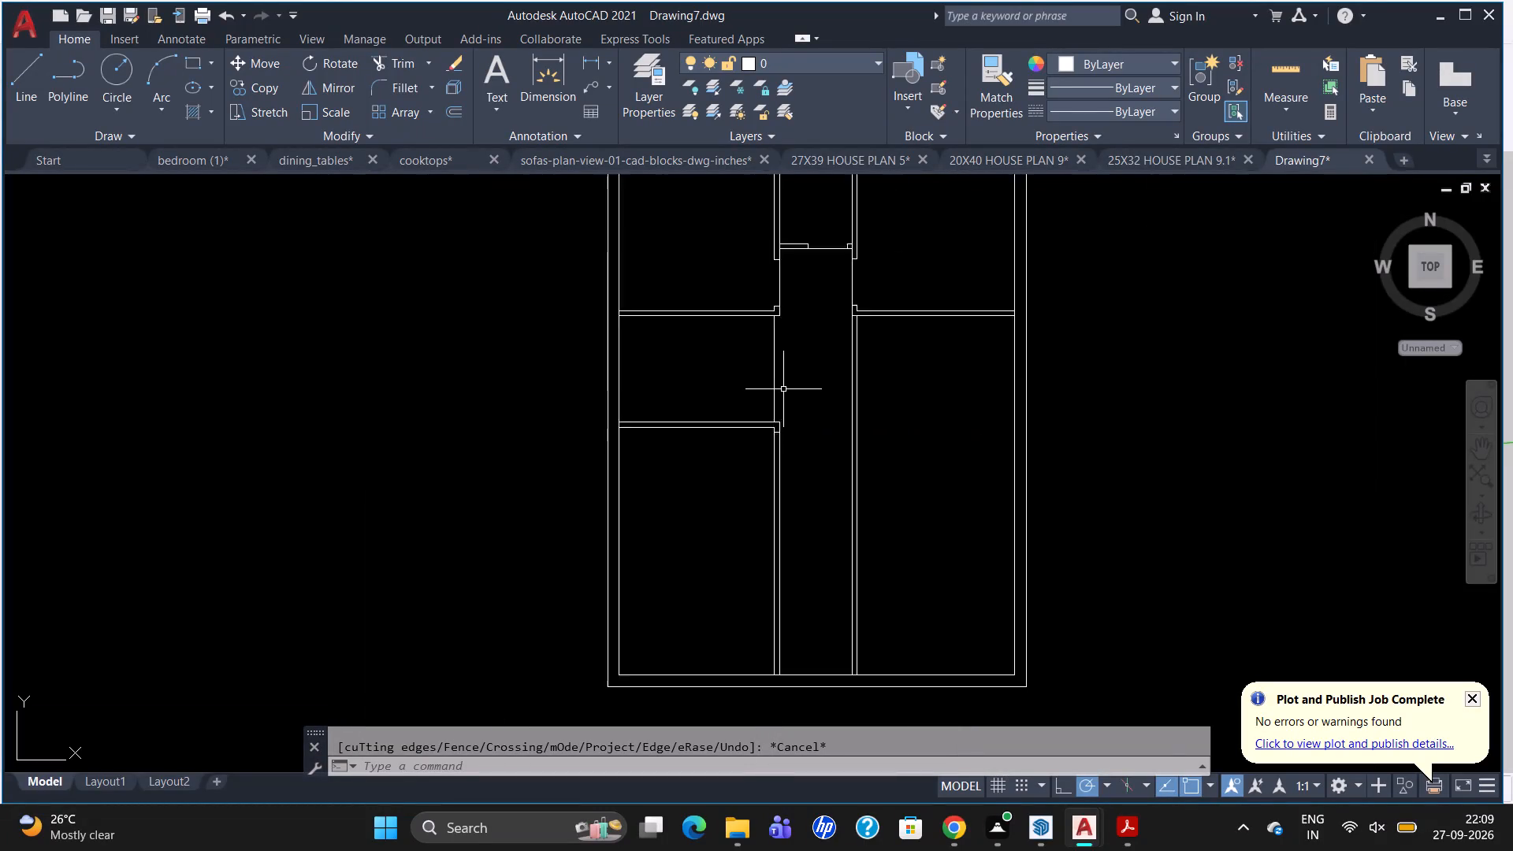
{"action": "scroll", "coordinate": [783, 389], "scroll_direction": "down", "scroll_amount": 1}
{"action": "scroll", "coordinate": [775, 507], "scroll_direction": "up", "scroll_amount": 1}
{"action": "key", "text": "o"}
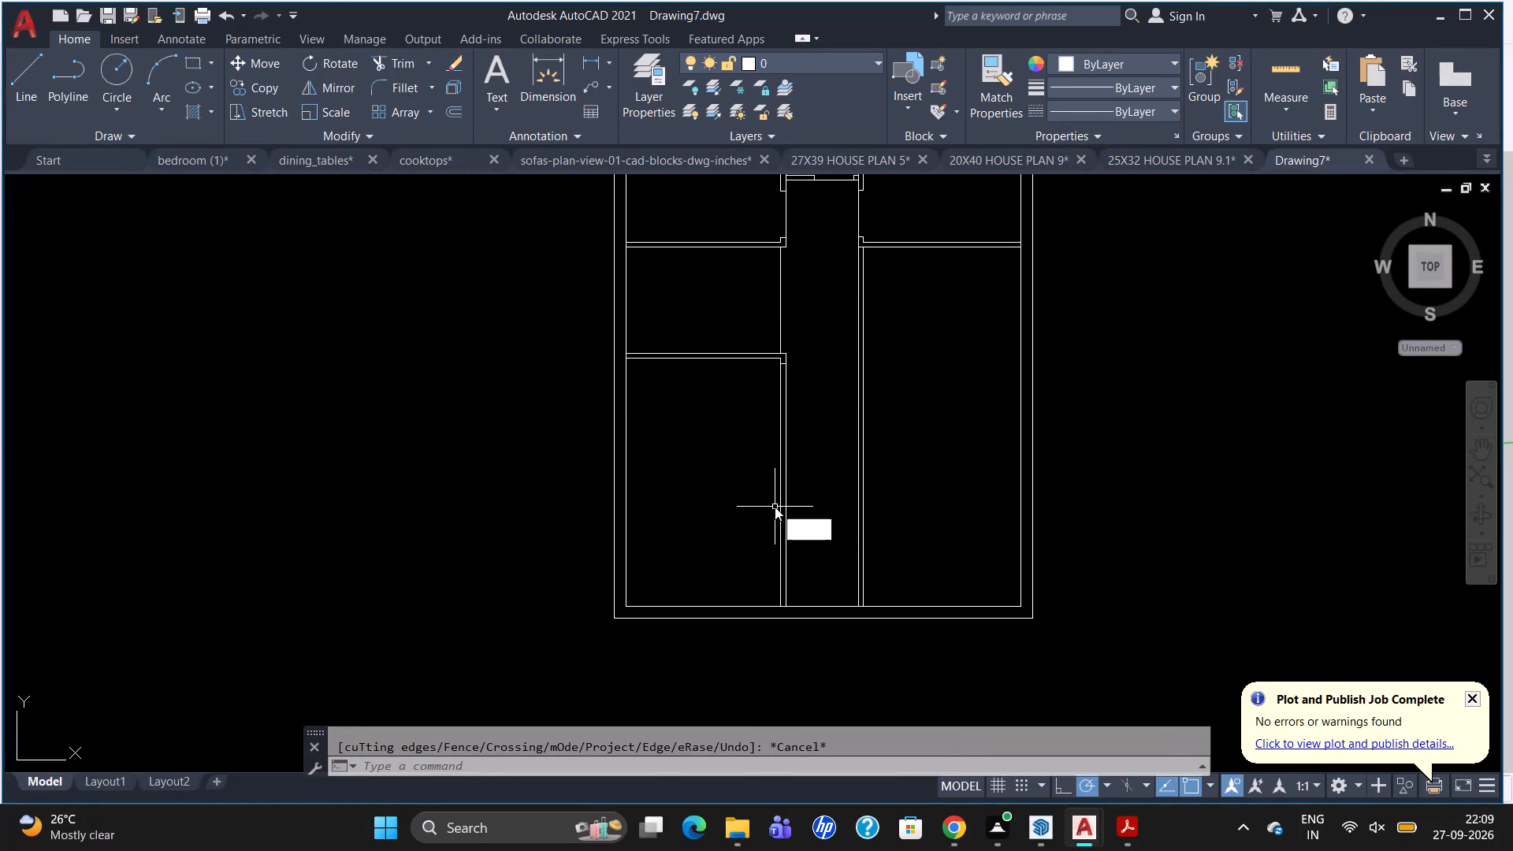
{"action": "key", "text": "Return"}
{"action": "type", "text": "3'"}
{"action": "key", "text": "Return"}
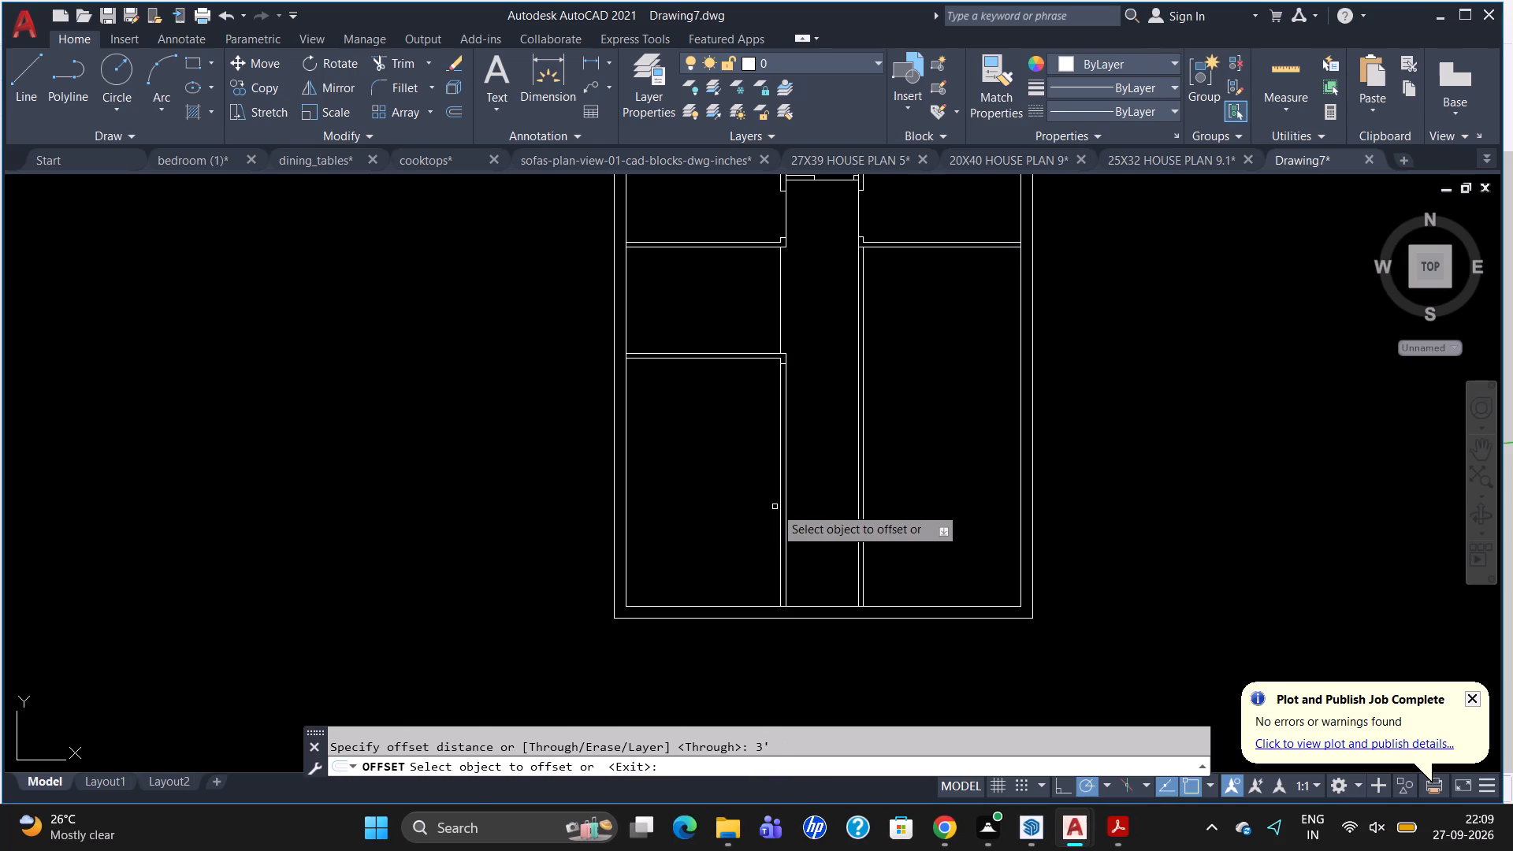
{"action": "scroll", "coordinate": [783, 378], "scroll_direction": "up", "scroll_amount": 3}
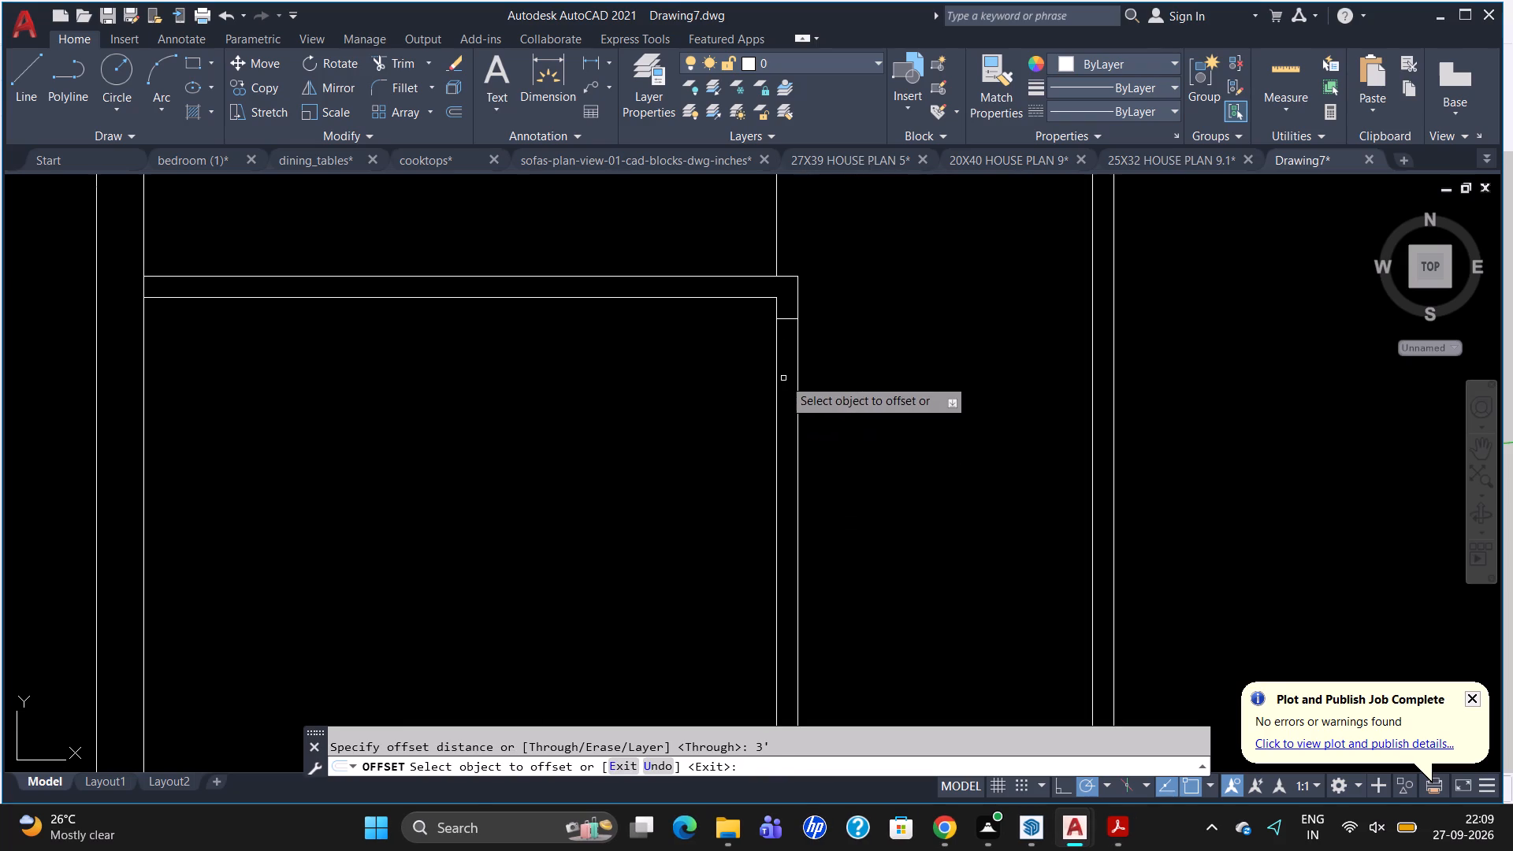
{"action": "left_click", "coordinate": [792, 321]}
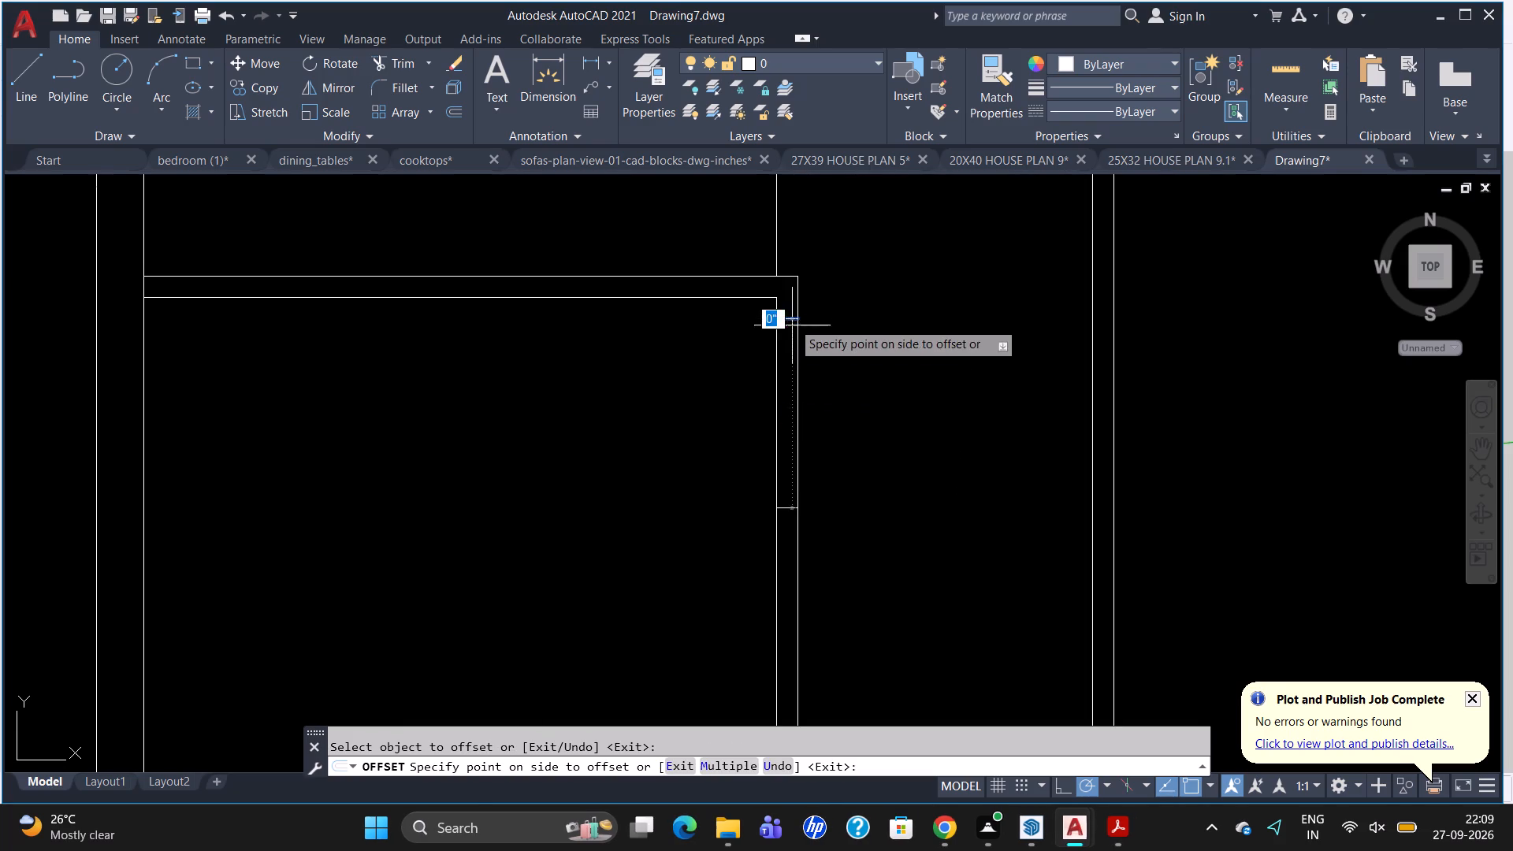
{"action": "left_click", "coordinate": [774, 457]}
{"action": "key", "text": "space"}
Trim the first vertical partition's west line between the two jamb lines of the southwest room's door.
{"action": "type", "text": "TR"}
{"action": "key", "text": "Return"}
{"action": "key", "text": "Return"}
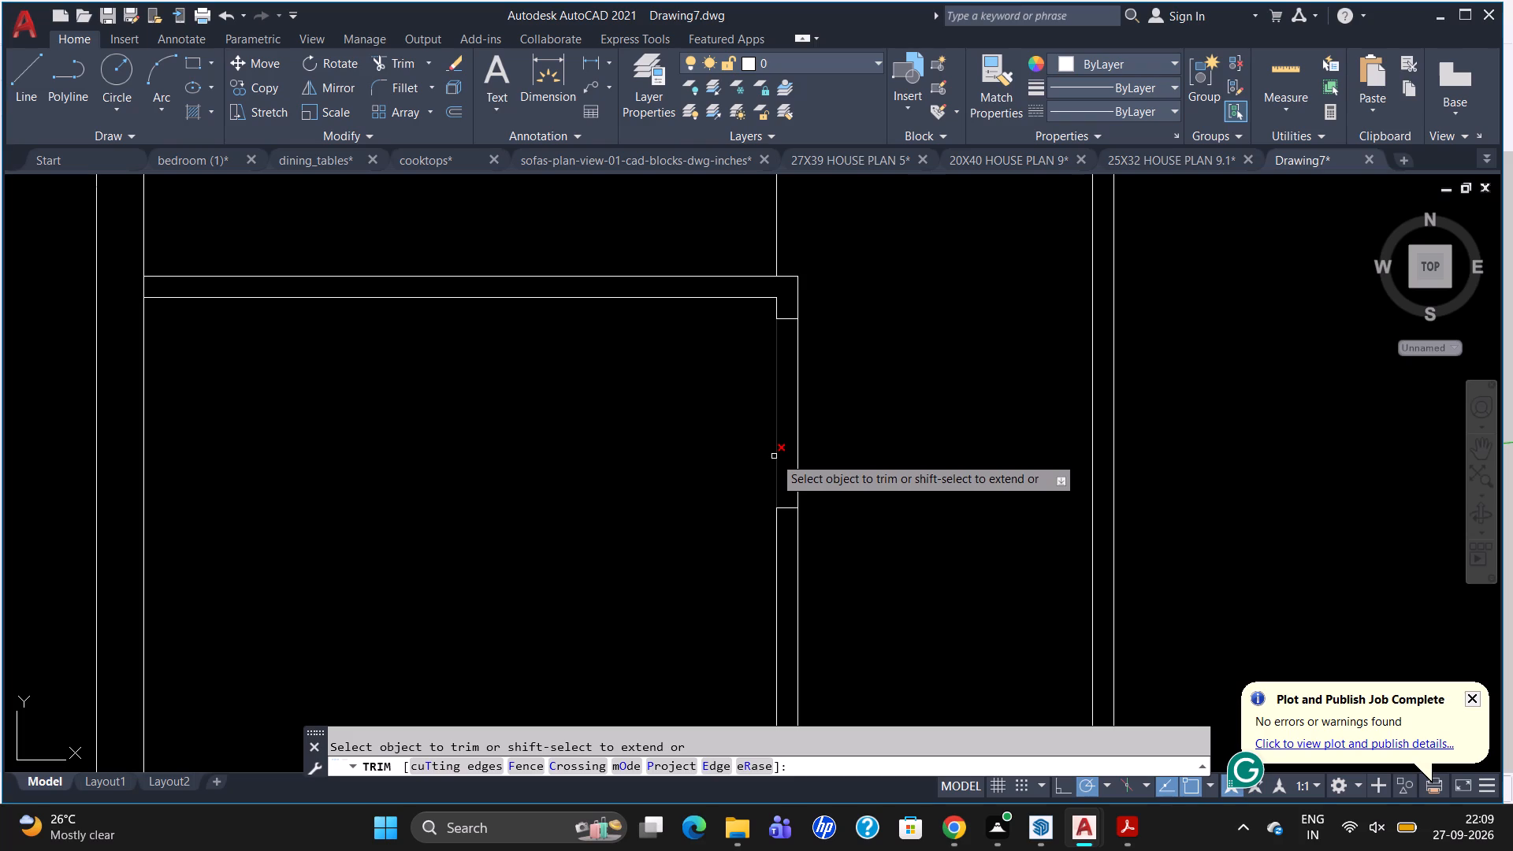
{"action": "left_click", "coordinate": [774, 456]}
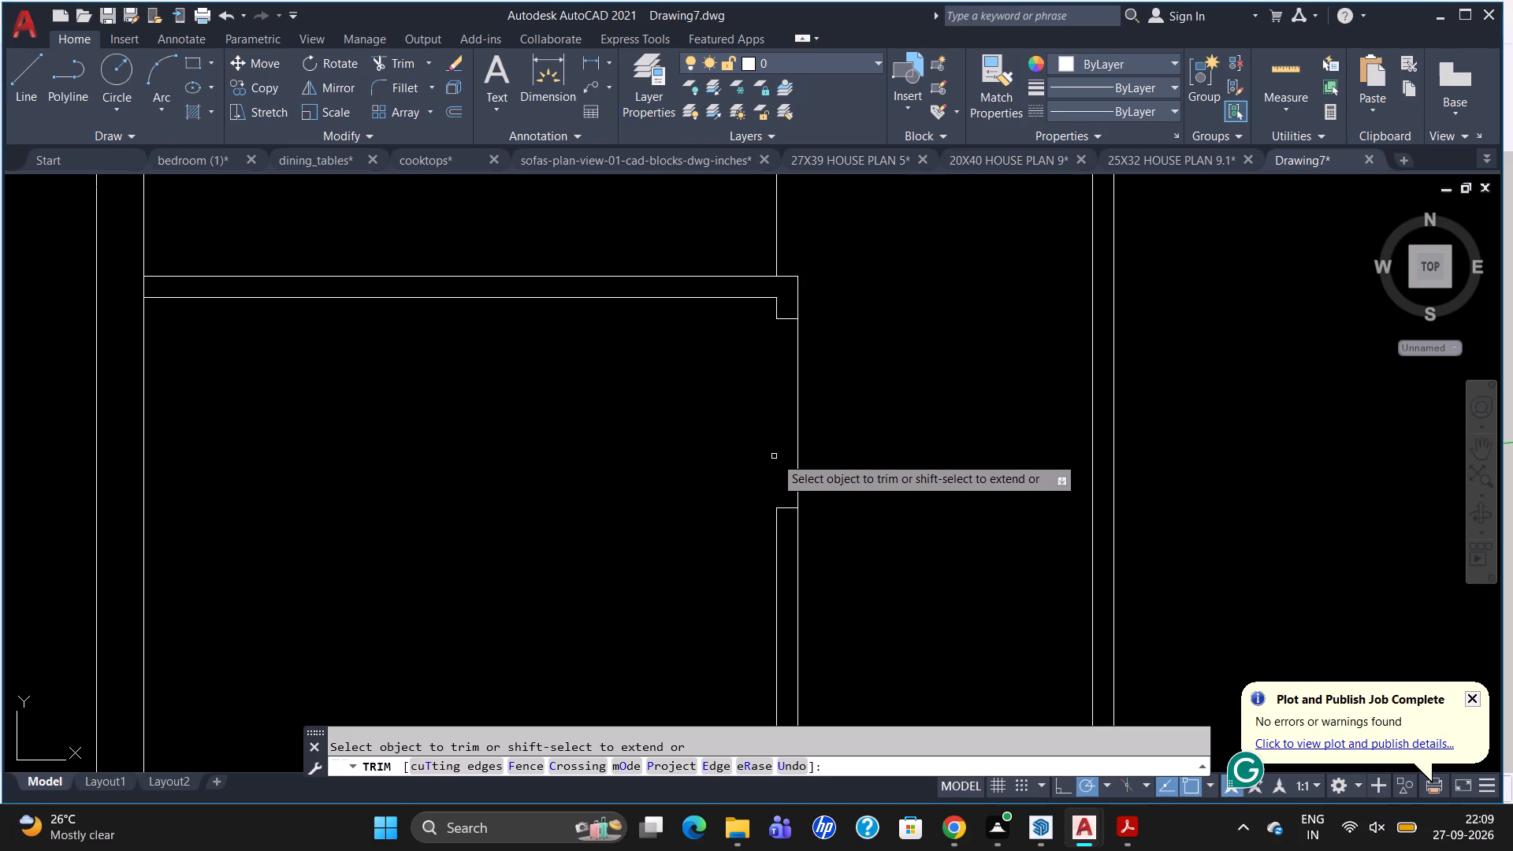
{"action": "key", "text": "Escape"}
Draw a horizontal line across the southwest room to the west wall, tracked 2' north of the first vertical partition's corner with the south wall.
{"action": "scroll", "coordinate": [775, 456], "scroll_direction": "down", "scroll_amount": 2}
{"action": "scroll", "coordinate": [797, 397], "scroll_direction": "down", "scroll_amount": 1}
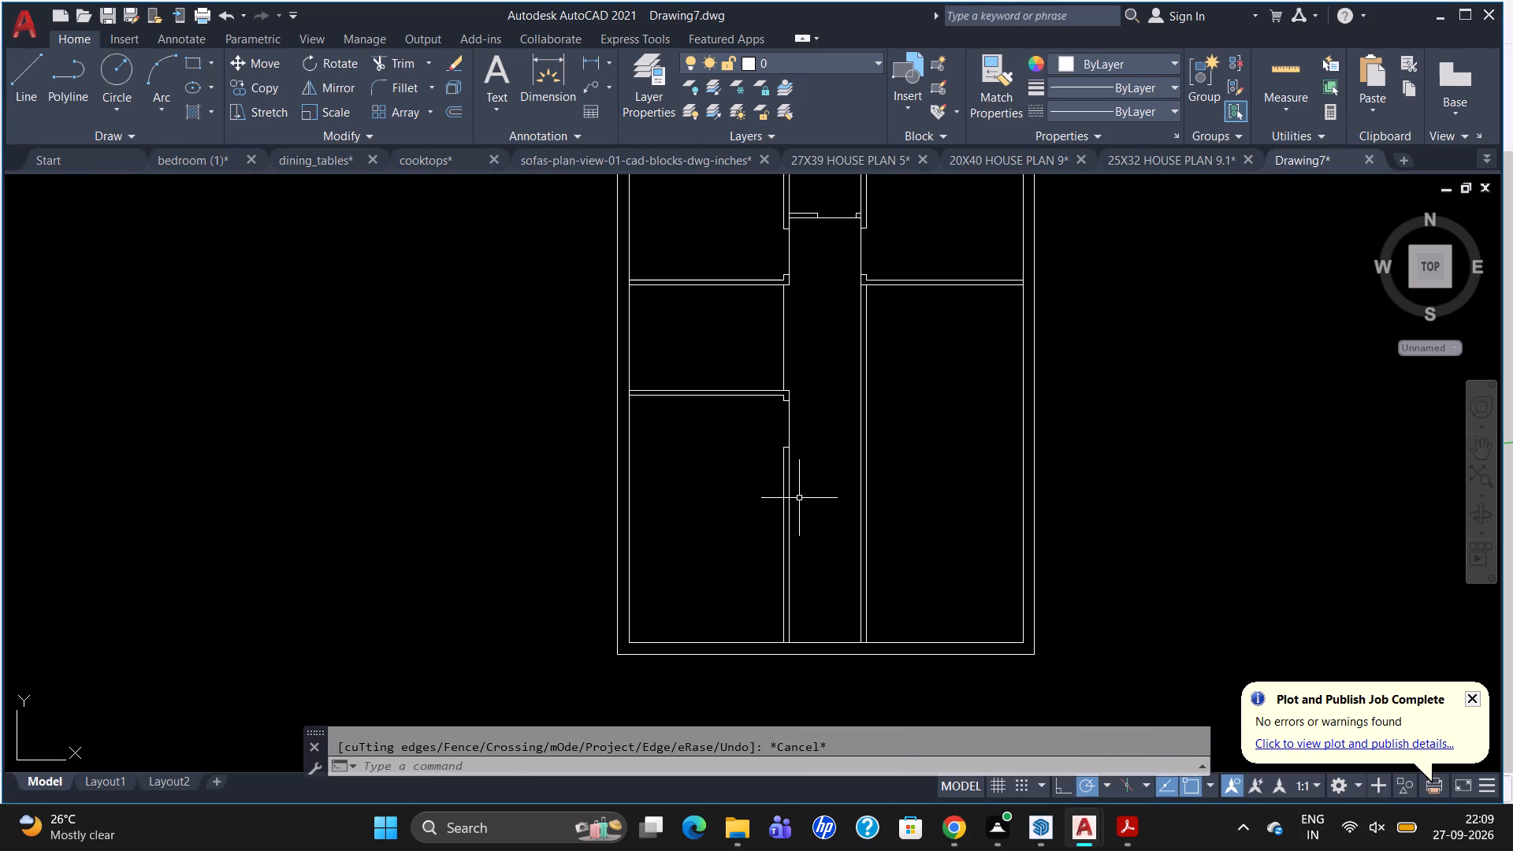
{"action": "scroll", "coordinate": [794, 501], "scroll_direction": "down", "scroll_amount": 1}
{"action": "scroll", "coordinate": [790, 608], "scroll_direction": "up", "scroll_amount": 2}
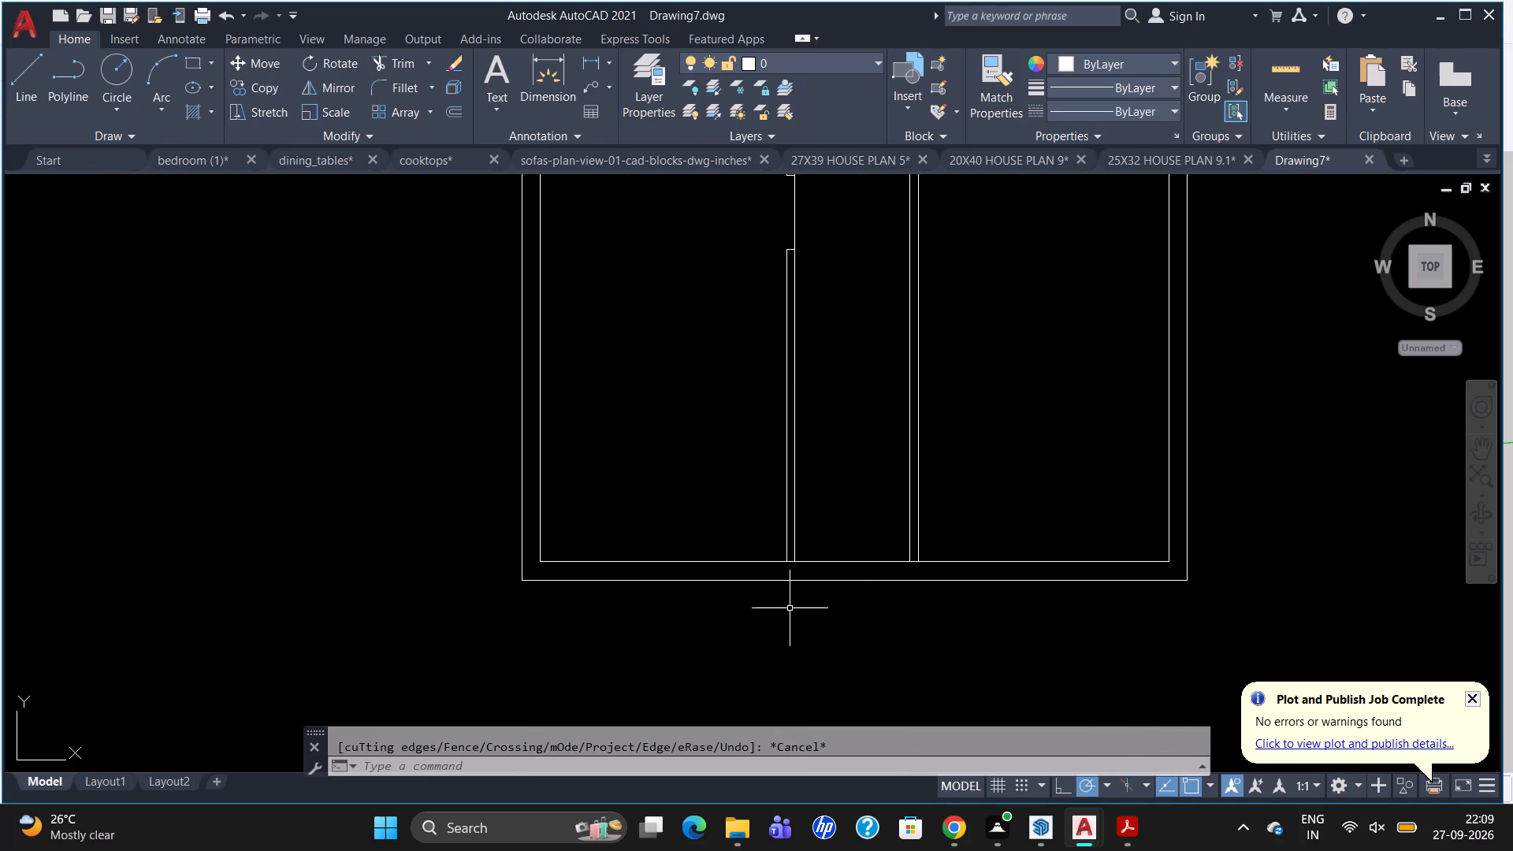
{"action": "key", "text": "l"}
{"action": "key", "text": "Return"}
{"action": "type", "text": "TK"}
{"action": "key", "text": "Return"}
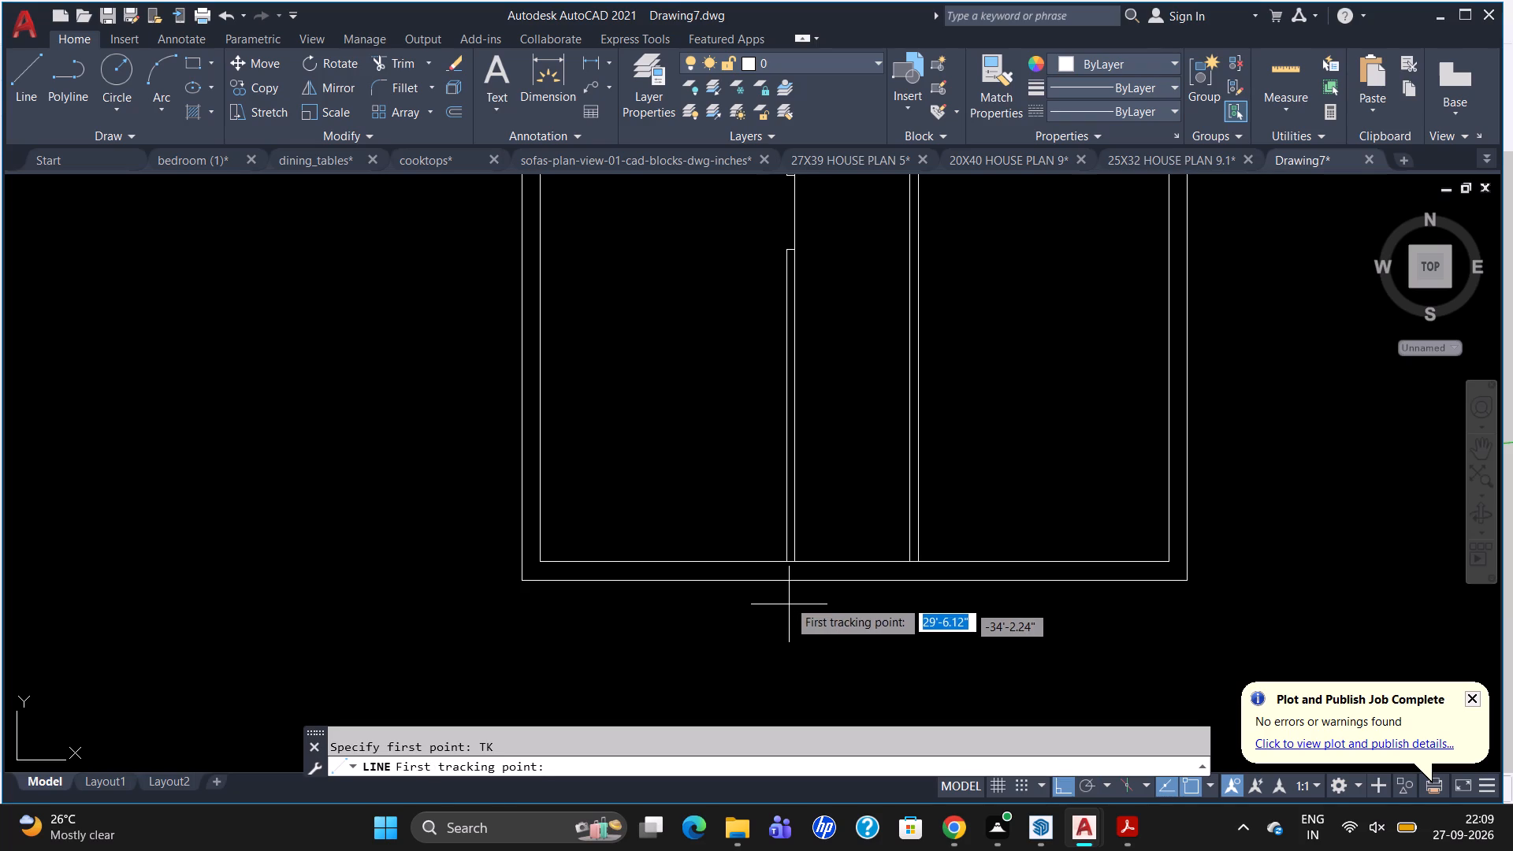
{"action": "left_click", "coordinate": [783, 560]}
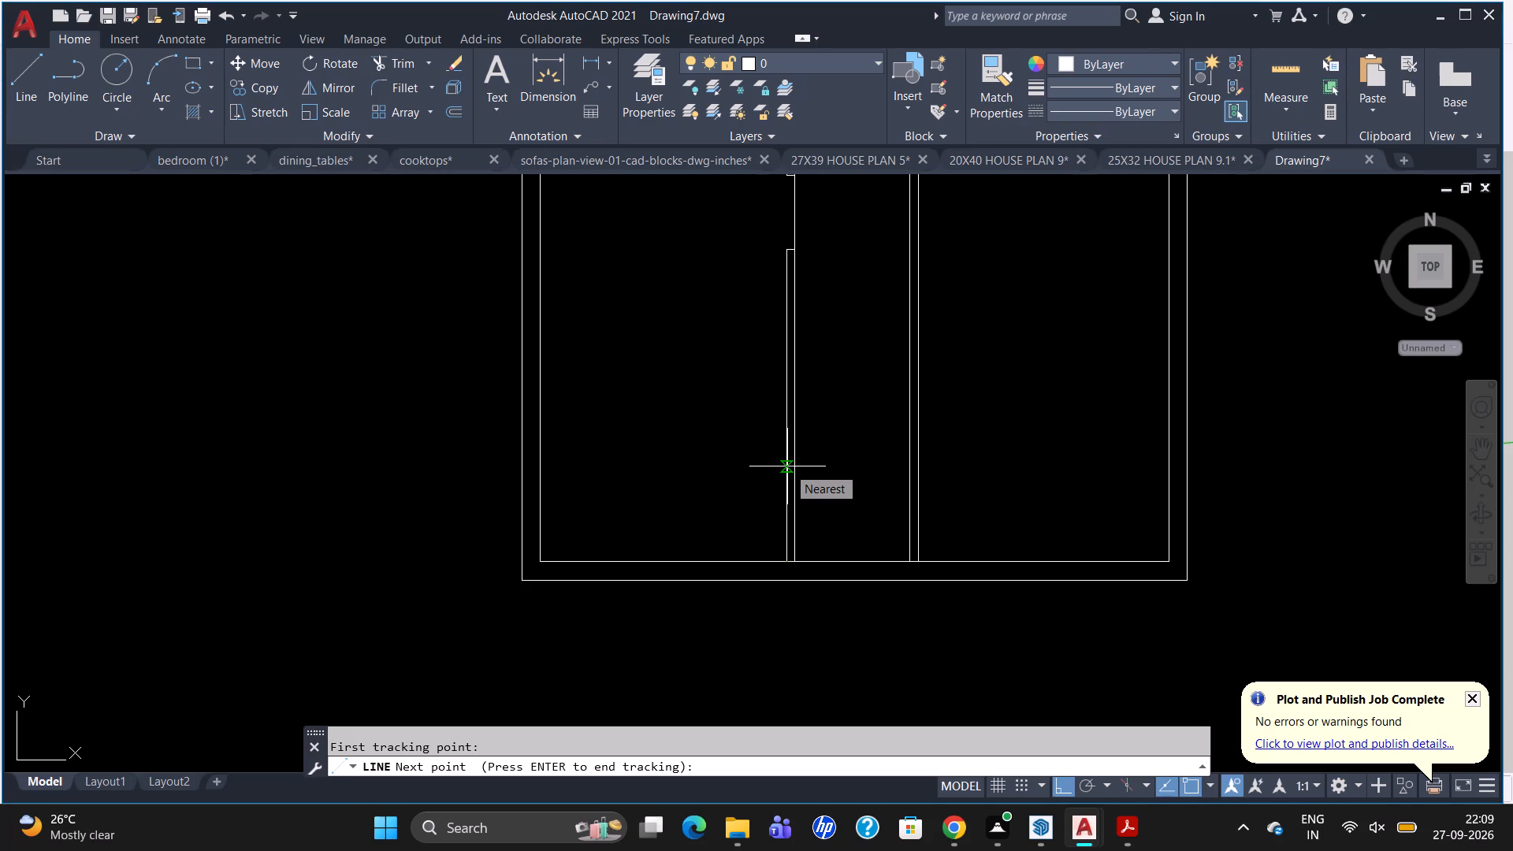
{"action": "left_click", "coordinate": [786, 559]}
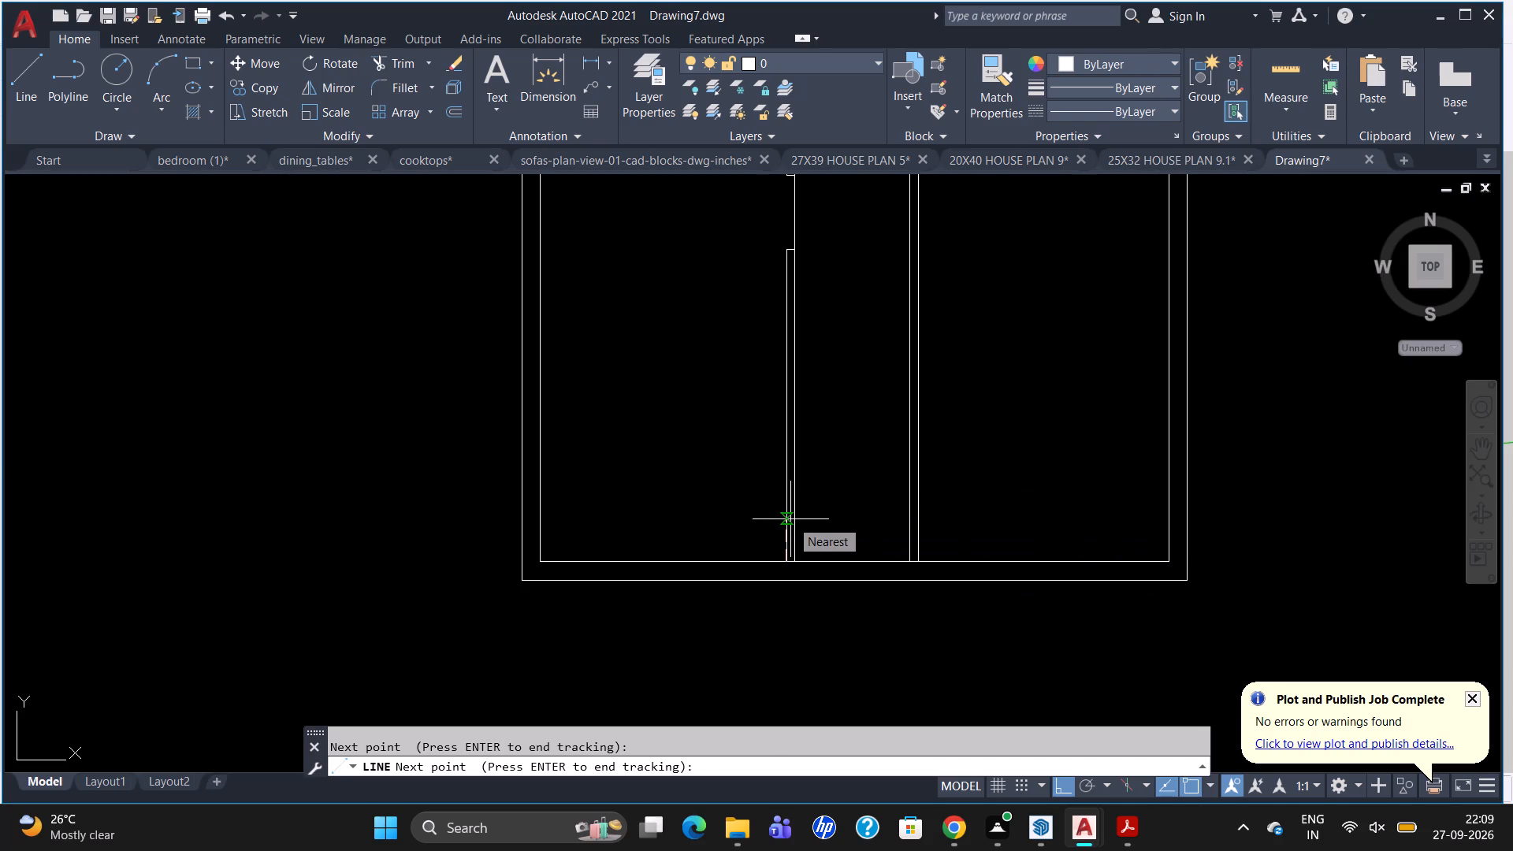
{"action": "type", "text": "2'"}
{"action": "key", "text": "Return"}
{"action": "key", "text": "Return"}
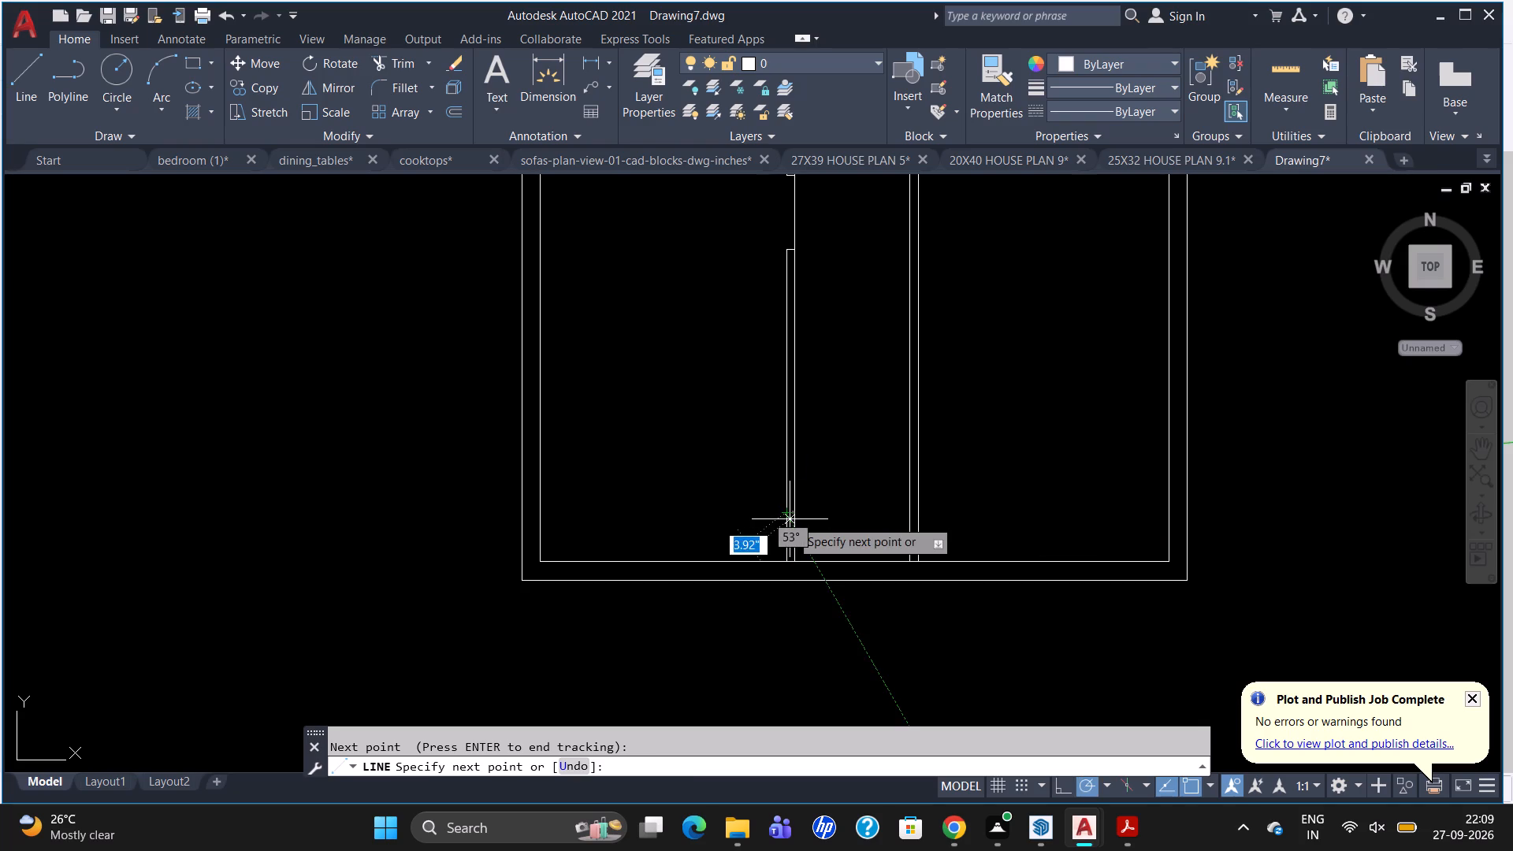
{"action": "left_click", "coordinate": [539, 515]}
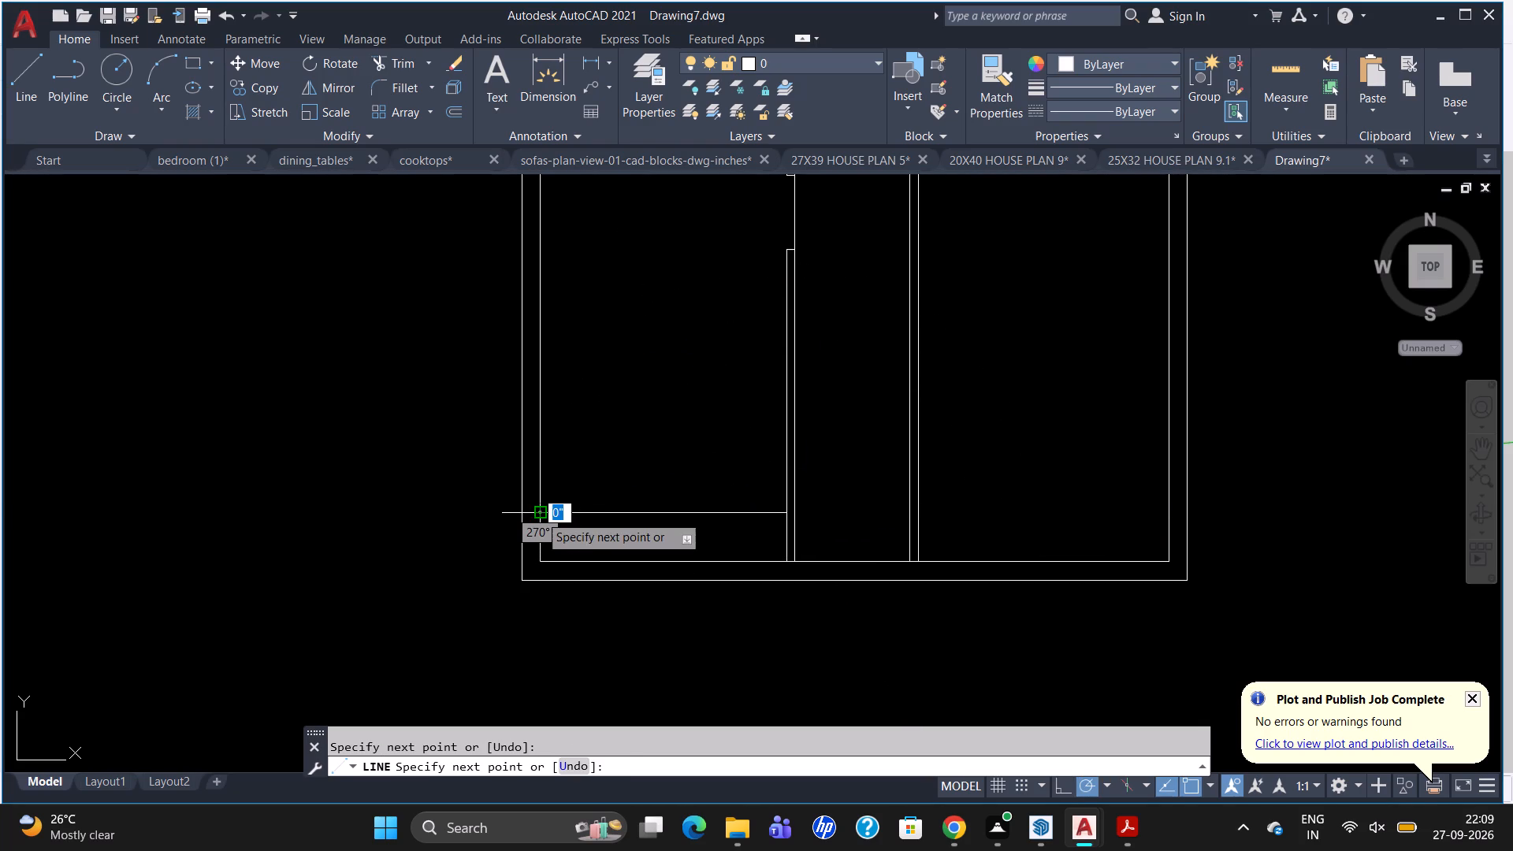
{"action": "key", "text": "Escape"}
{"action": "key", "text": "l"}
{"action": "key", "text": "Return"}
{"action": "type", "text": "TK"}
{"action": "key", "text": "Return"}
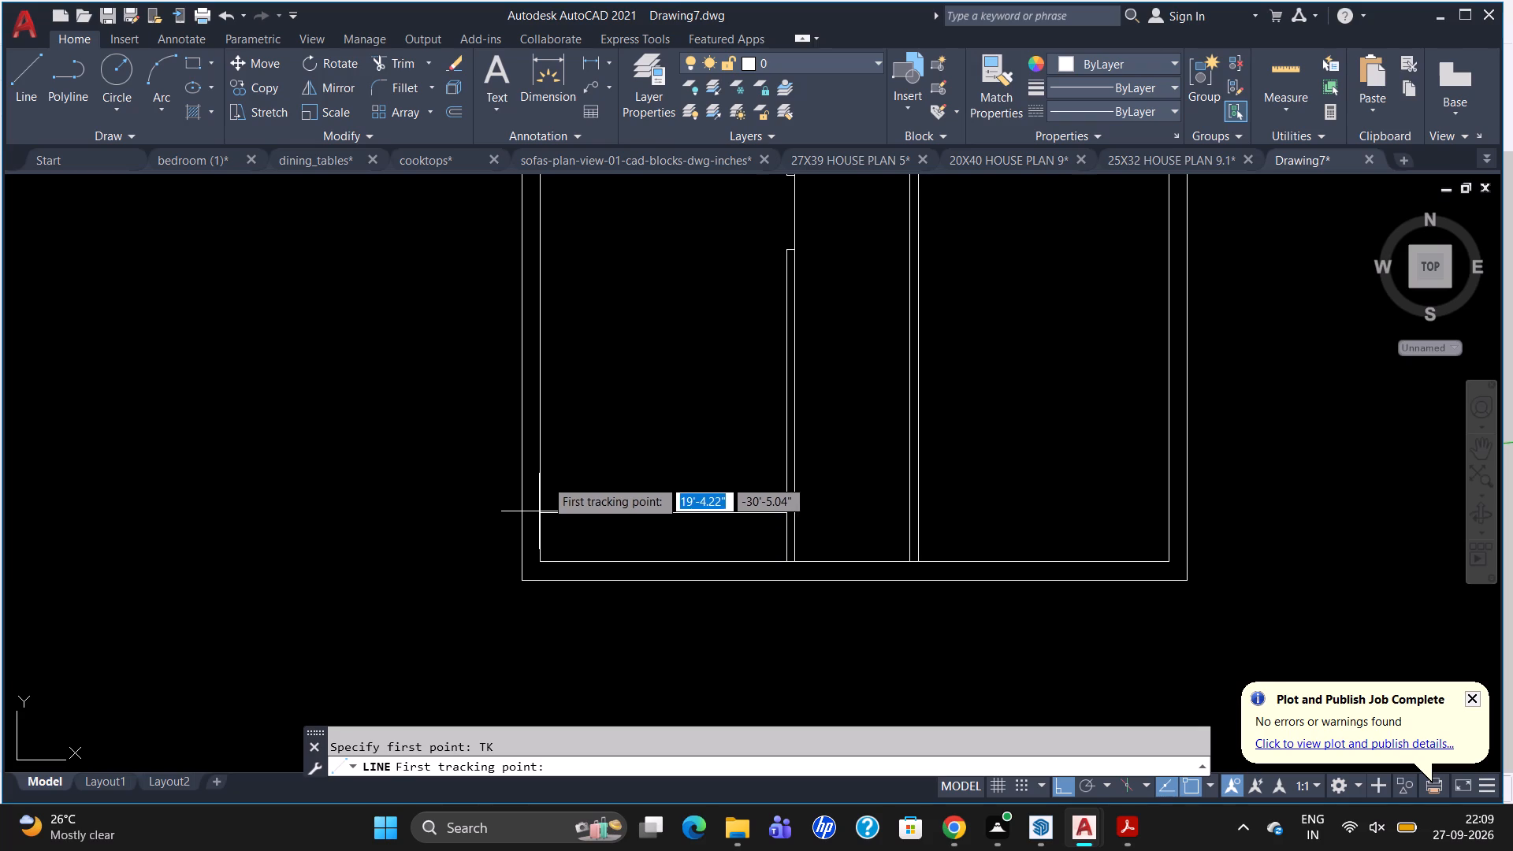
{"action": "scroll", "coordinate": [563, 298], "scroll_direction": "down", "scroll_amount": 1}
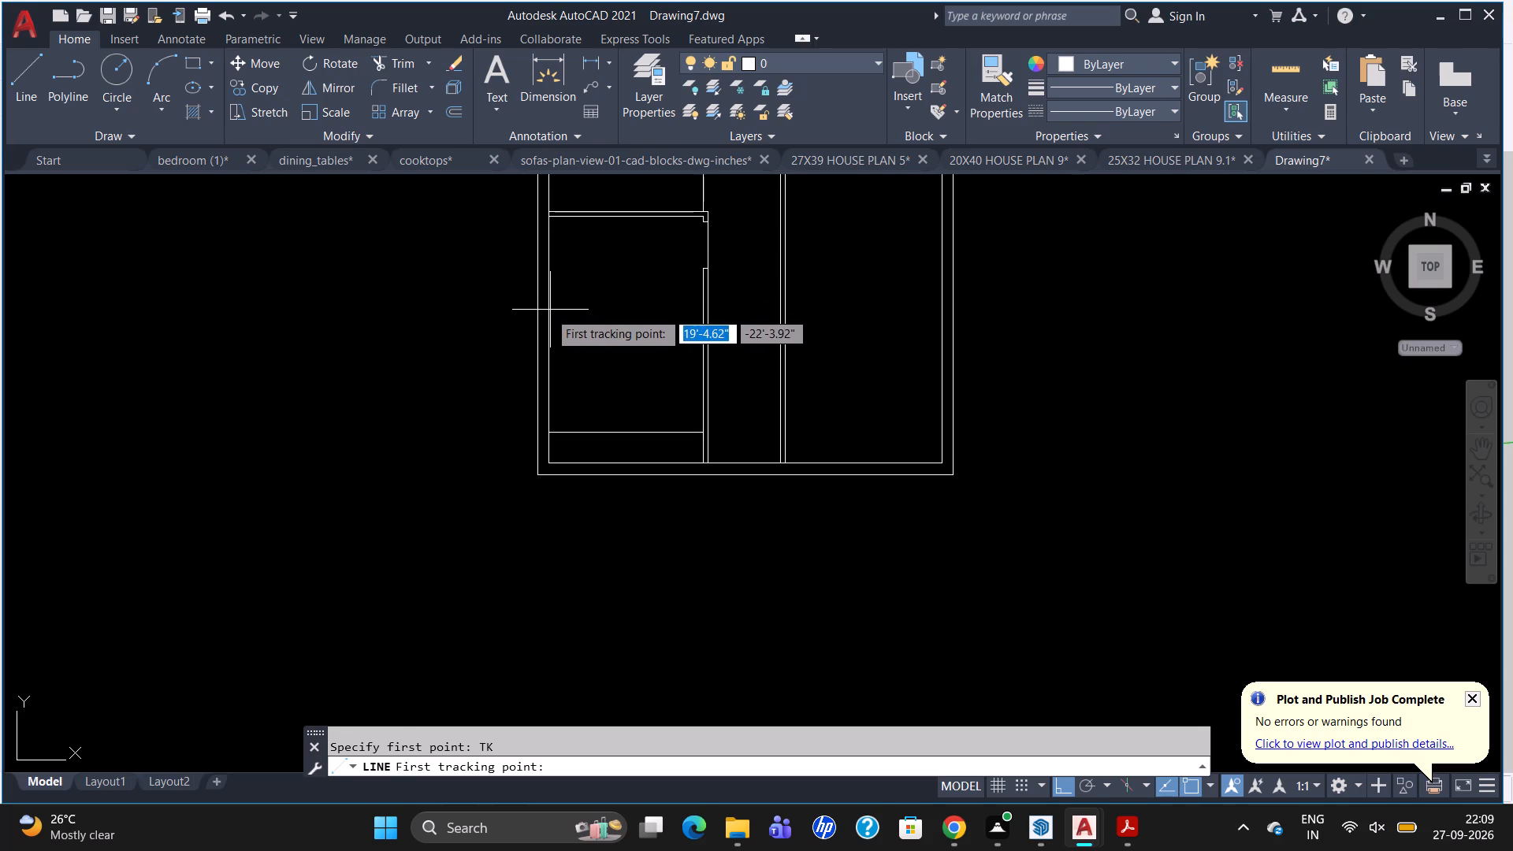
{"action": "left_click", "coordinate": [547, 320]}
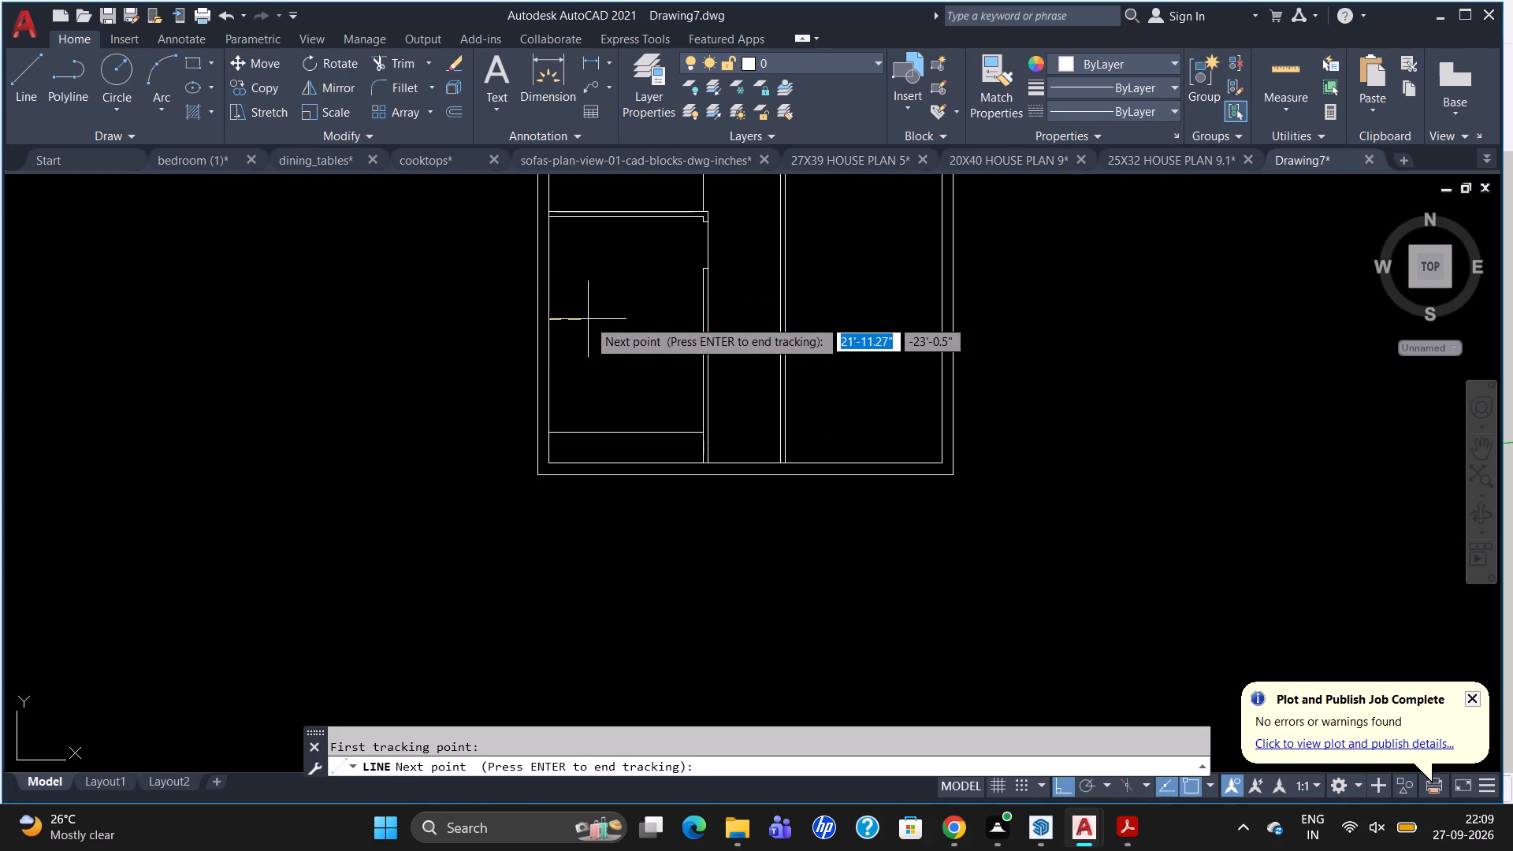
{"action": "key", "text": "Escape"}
Draw a line 2' east from the west wall's inner line in the southwest room, continuing south to meet the horizontal counter line.
{"action": "key", "text": "l"}
{"action": "key", "text": "Return"}
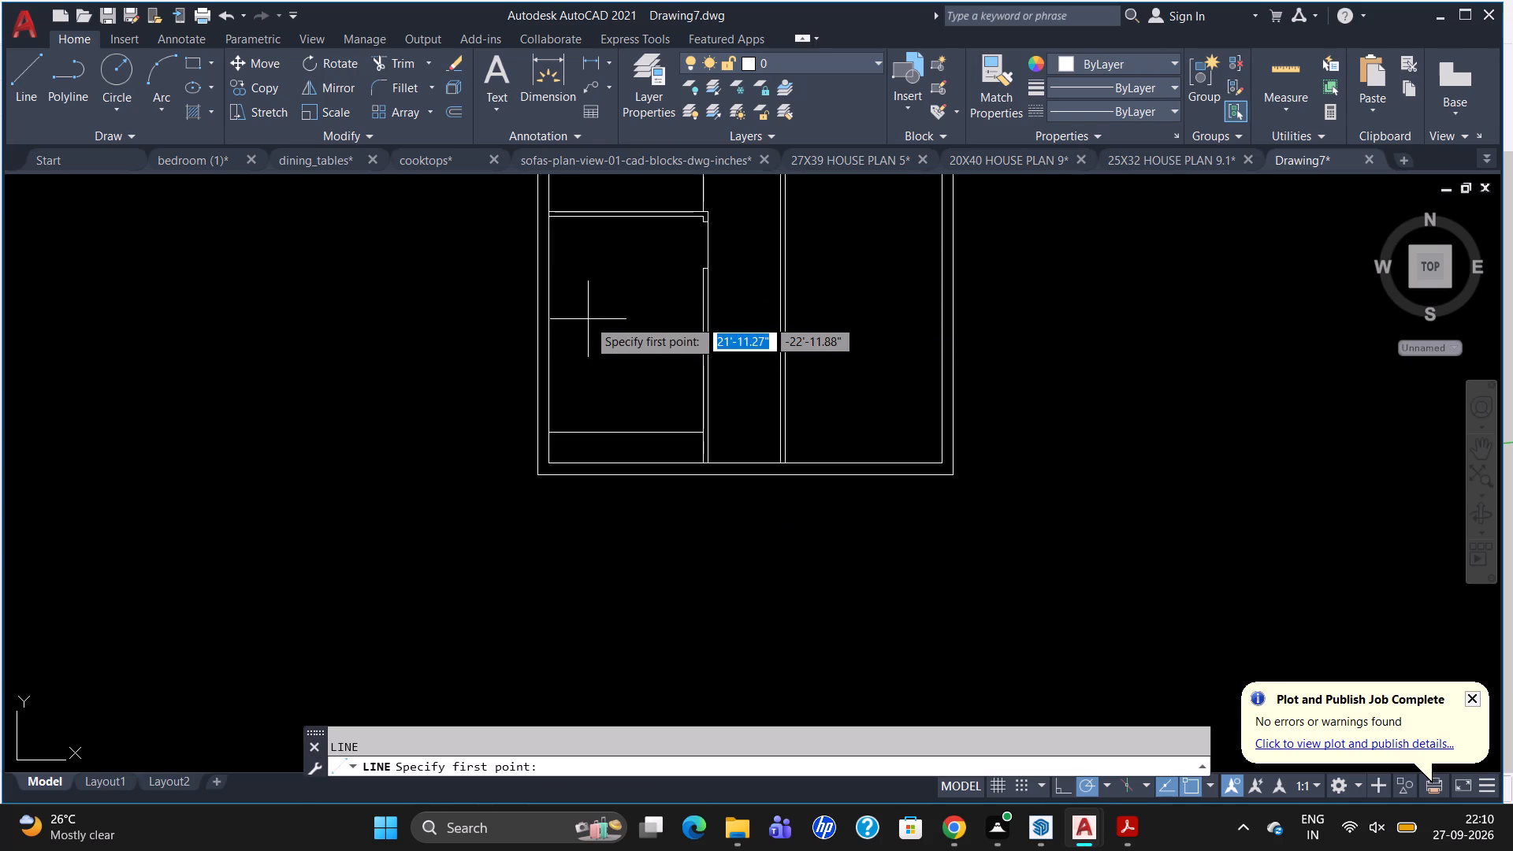
{"action": "left_click", "coordinate": [548, 317]}
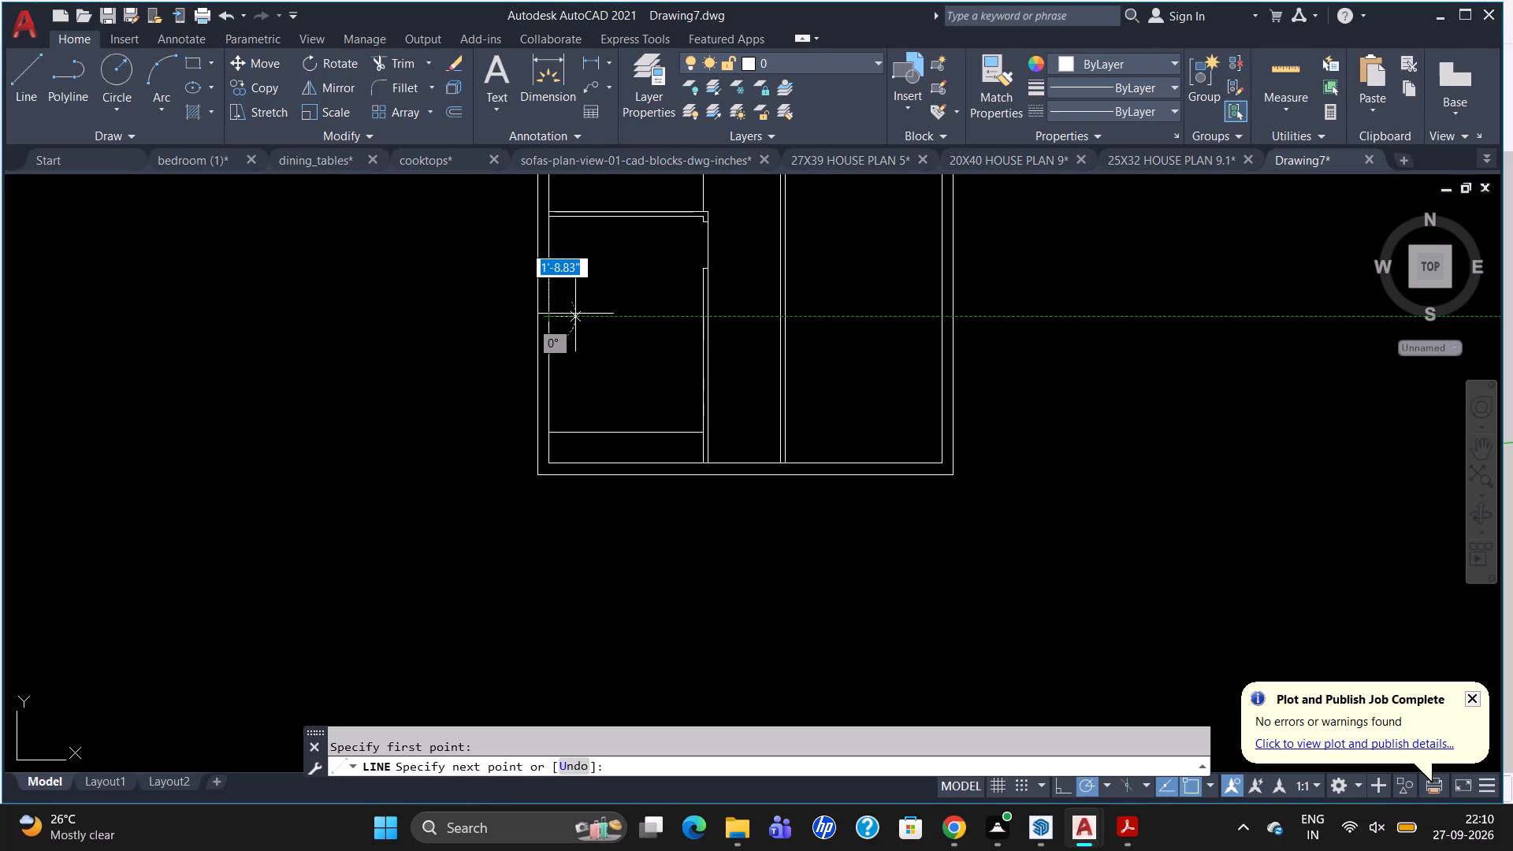
{"action": "type", "text": "2'"}
{"action": "key", "text": "Return"}
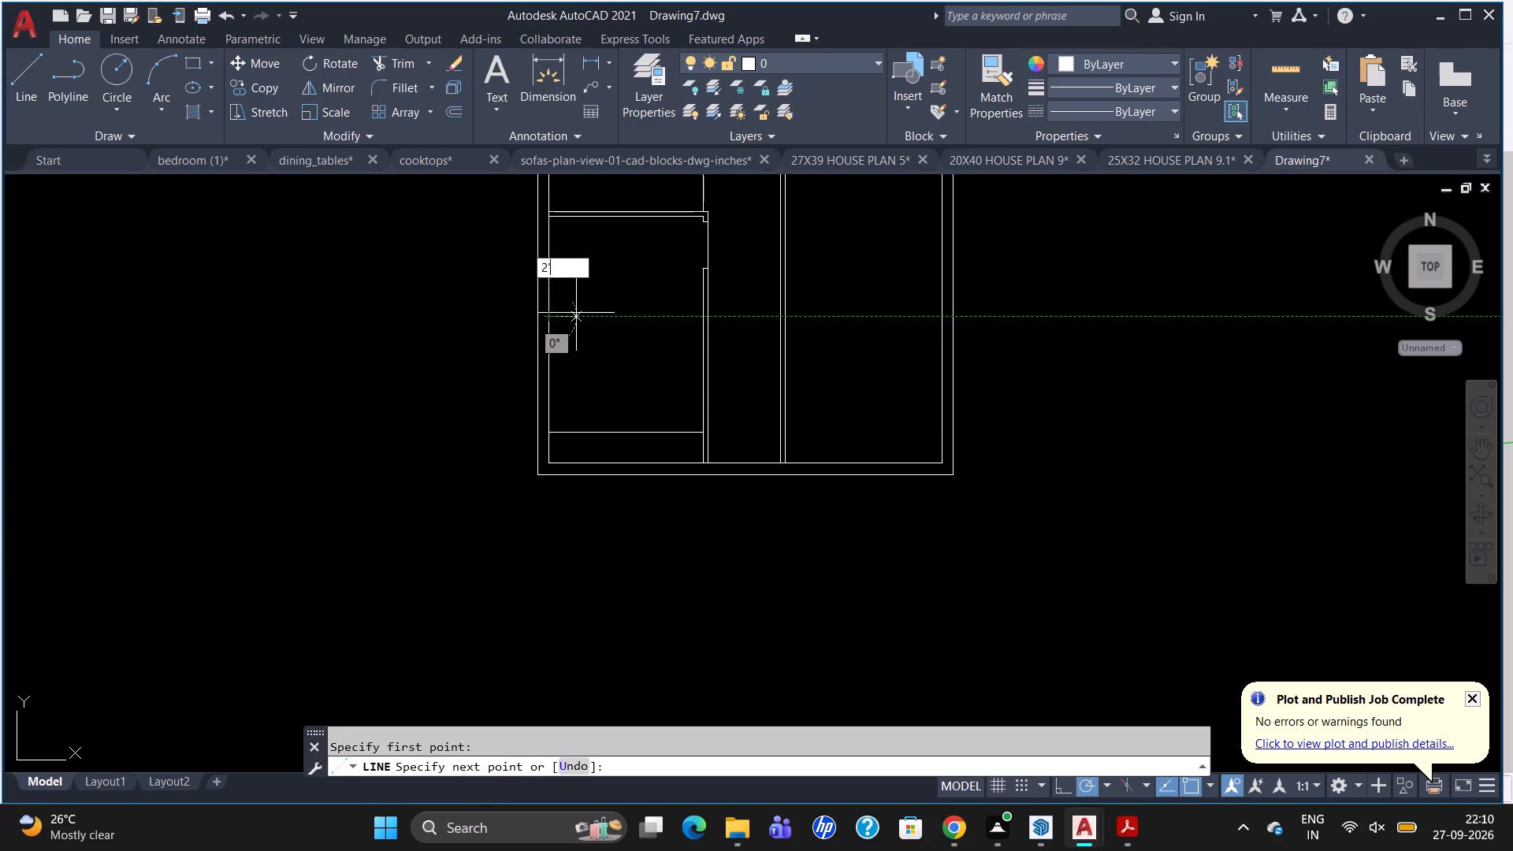
{"action": "left_click", "coordinate": [582, 429]}
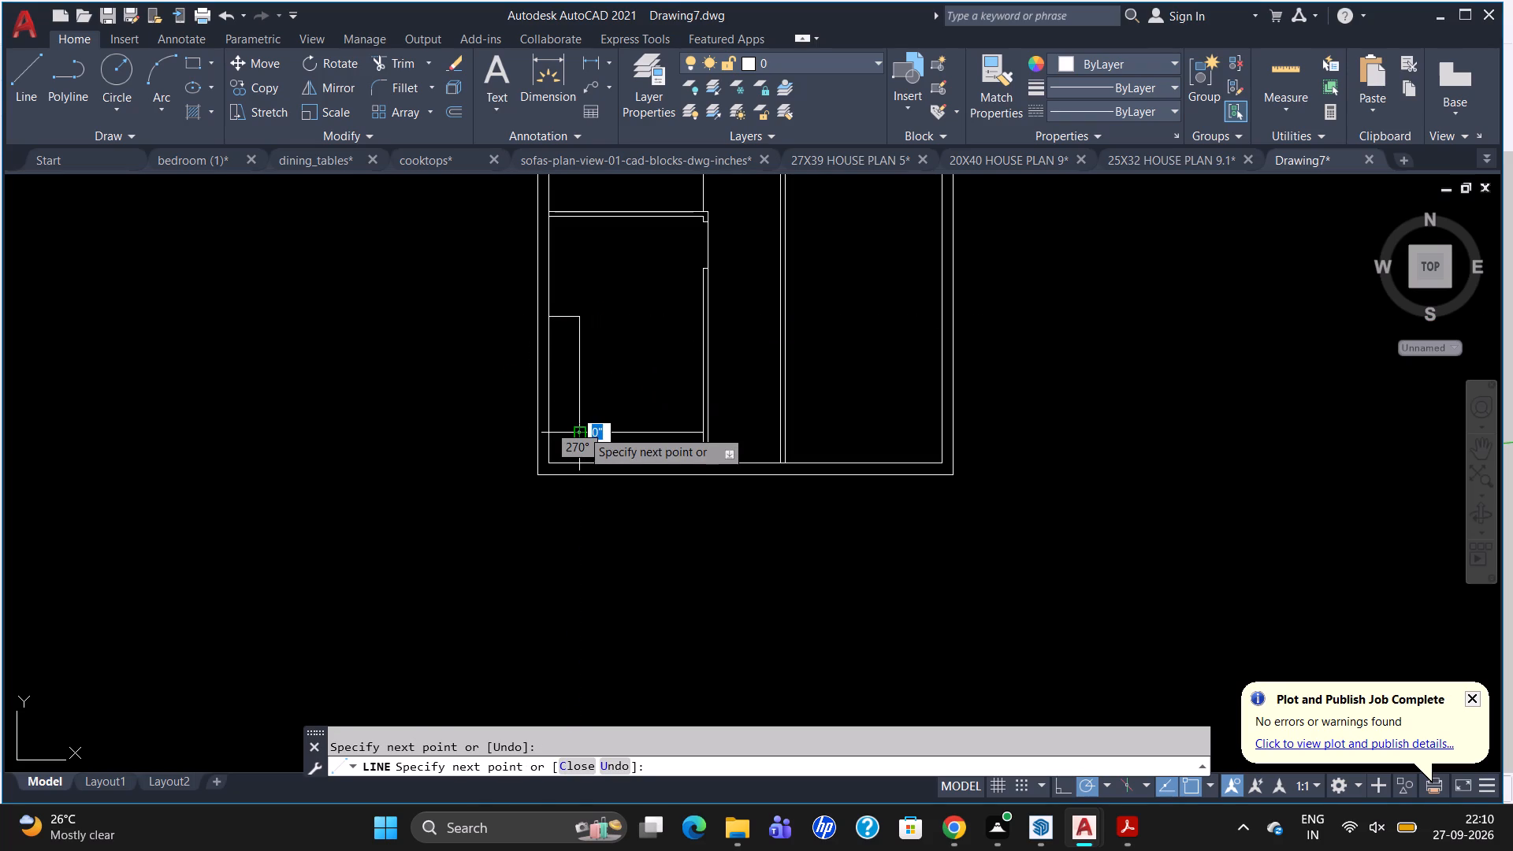
{"action": "key", "text": "Escape"}
Trim the horizontal counter line between the west wall and the new vertical counter line to form an L-shaped counter.
{"action": "type", "text": "TR"}
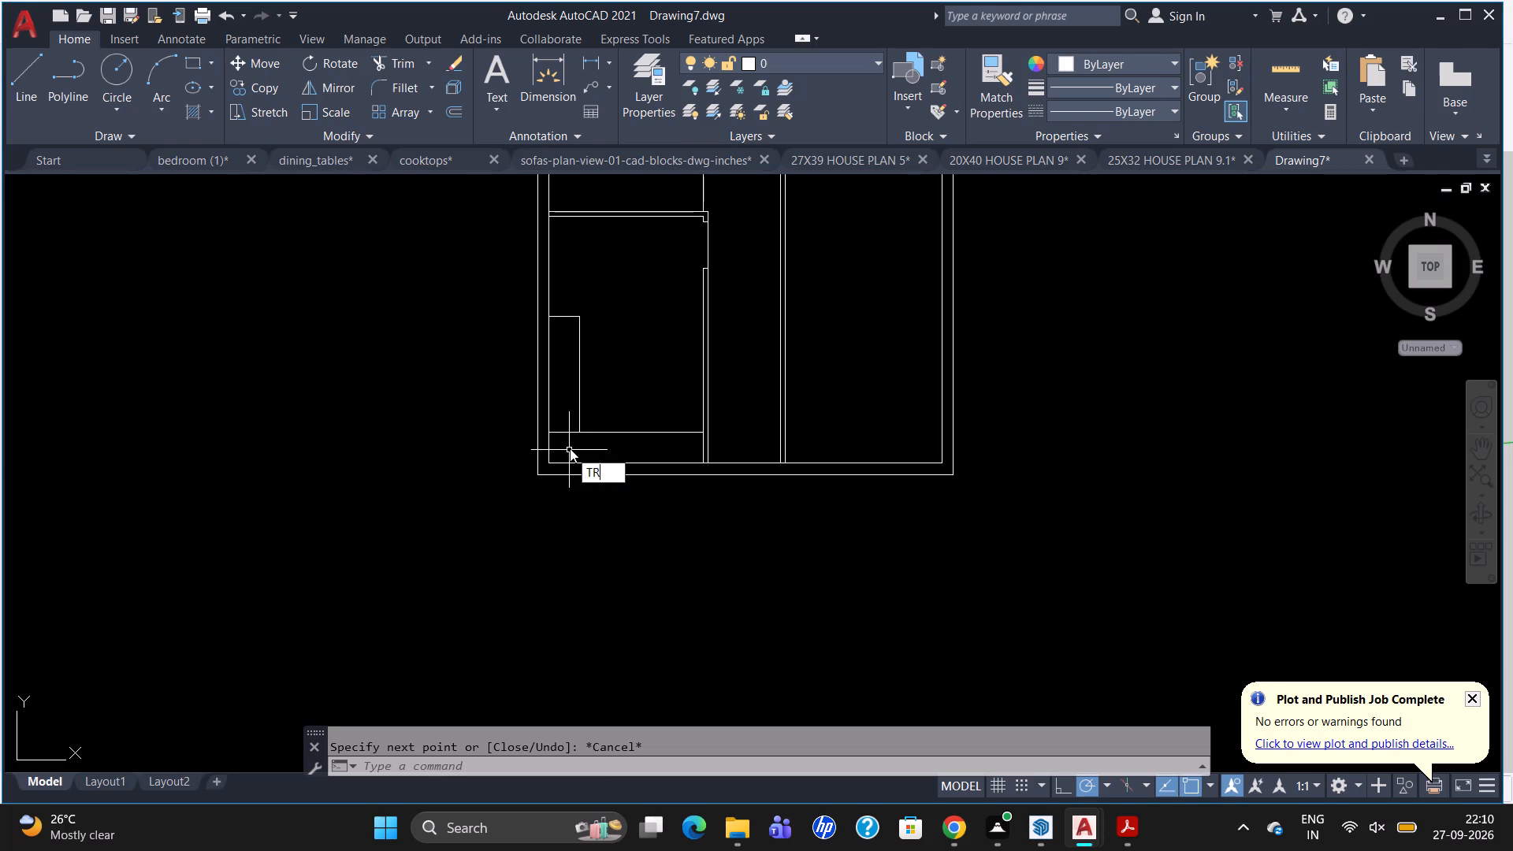
{"action": "key", "text": "Return"}
{"action": "key", "text": "Return"}
{"action": "left_click", "coordinate": [566, 434]}
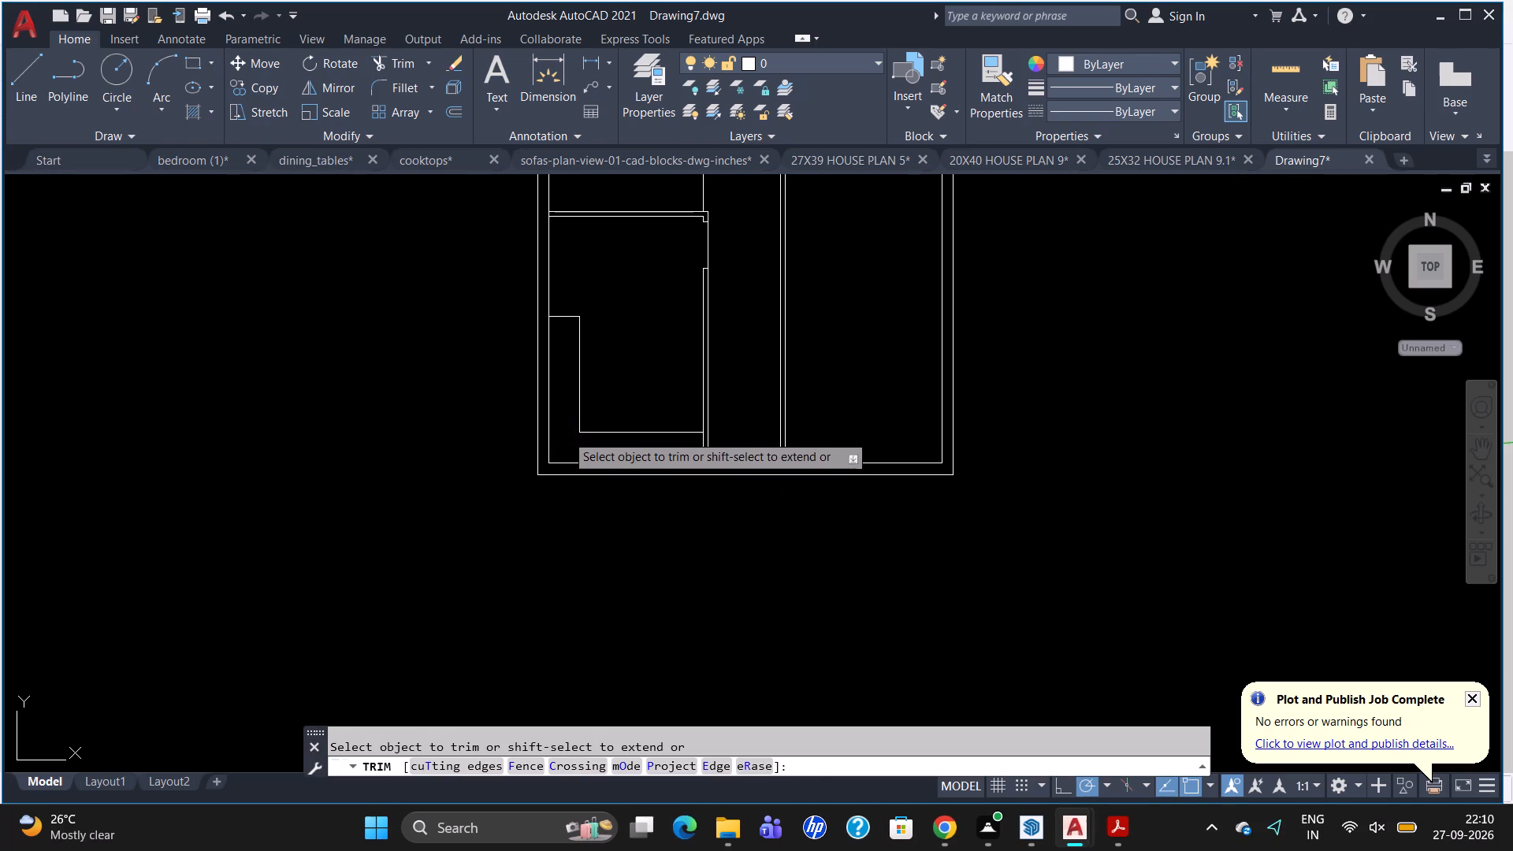
{"action": "key", "text": "Escape"}
Break the south wall's inner line at the corner where it meets the second vertical partition's east line.
{"action": "scroll", "coordinate": [688, 448], "scroll_direction": "down", "scroll_amount": 2}
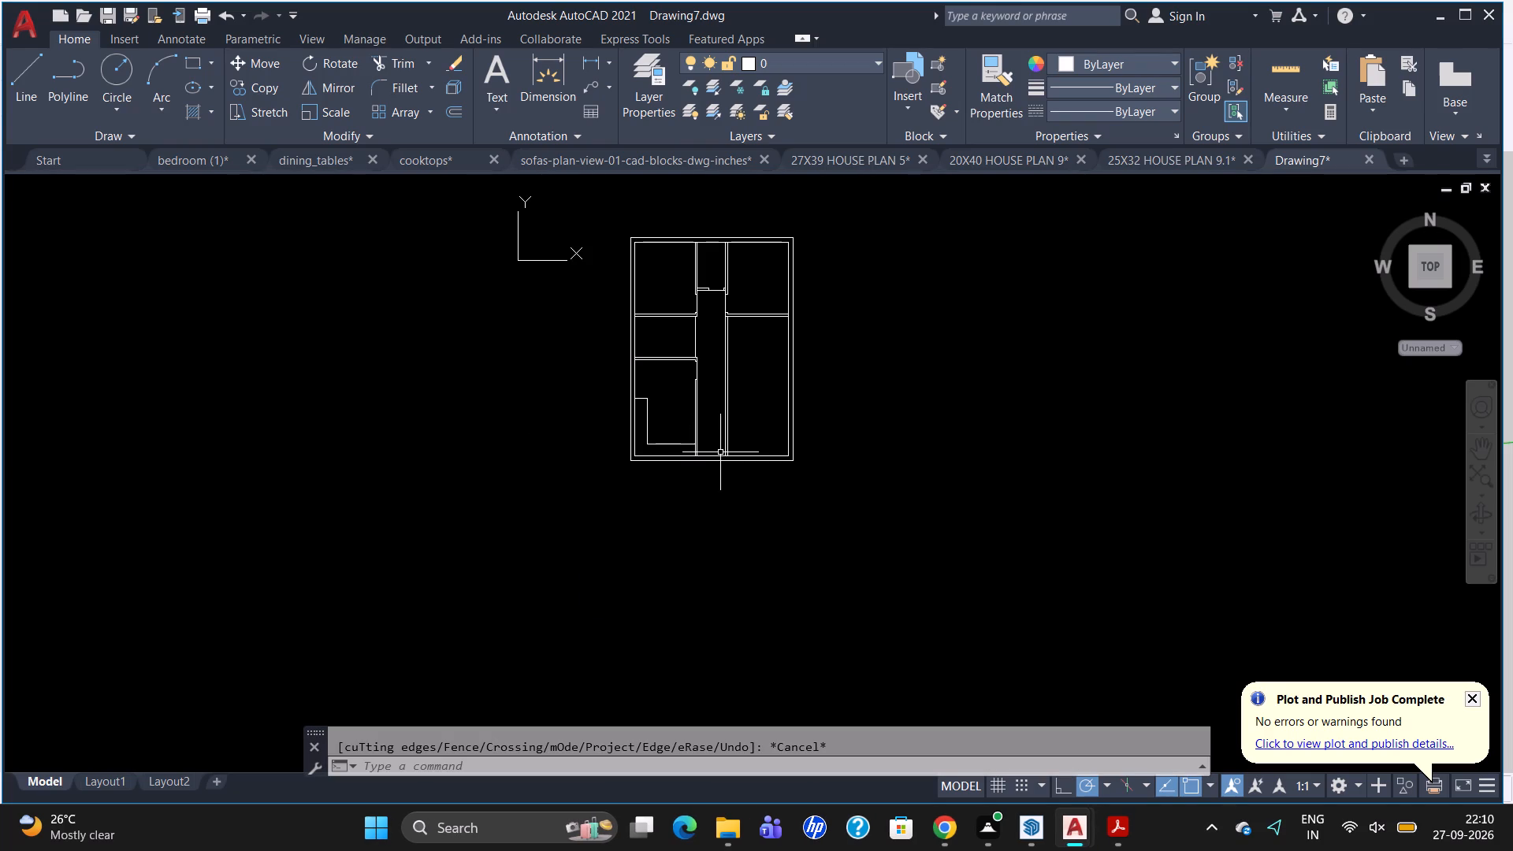
{"action": "scroll", "coordinate": [784, 491], "scroll_direction": "up", "scroll_amount": 2}
{"action": "scroll", "coordinate": [631, 389], "scroll_direction": "down", "scroll_amount": 1}
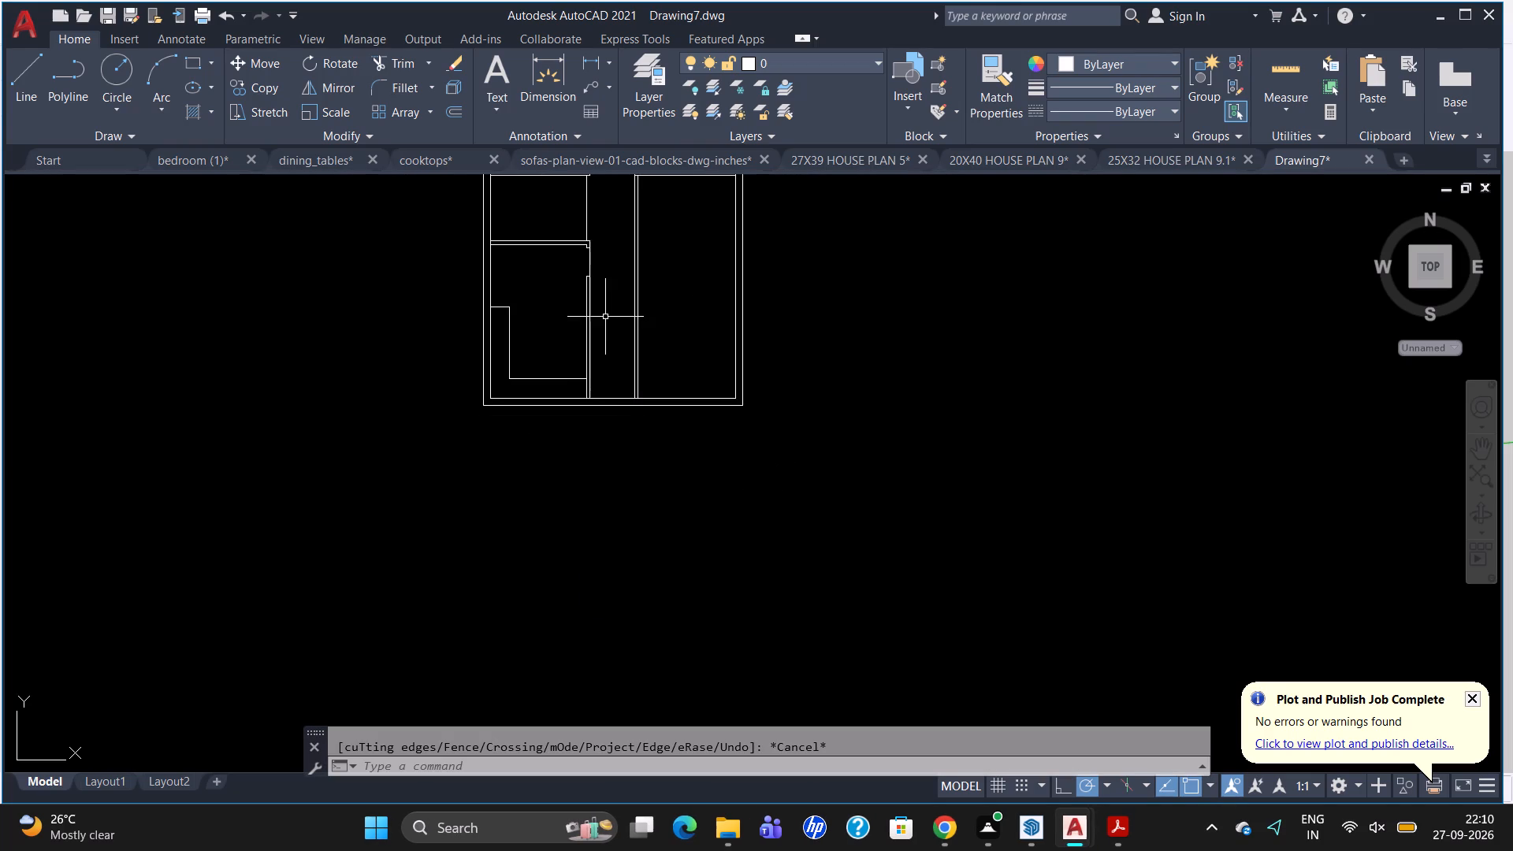
{"action": "scroll", "coordinate": [629, 354], "scroll_direction": "down", "scroll_amount": 1}
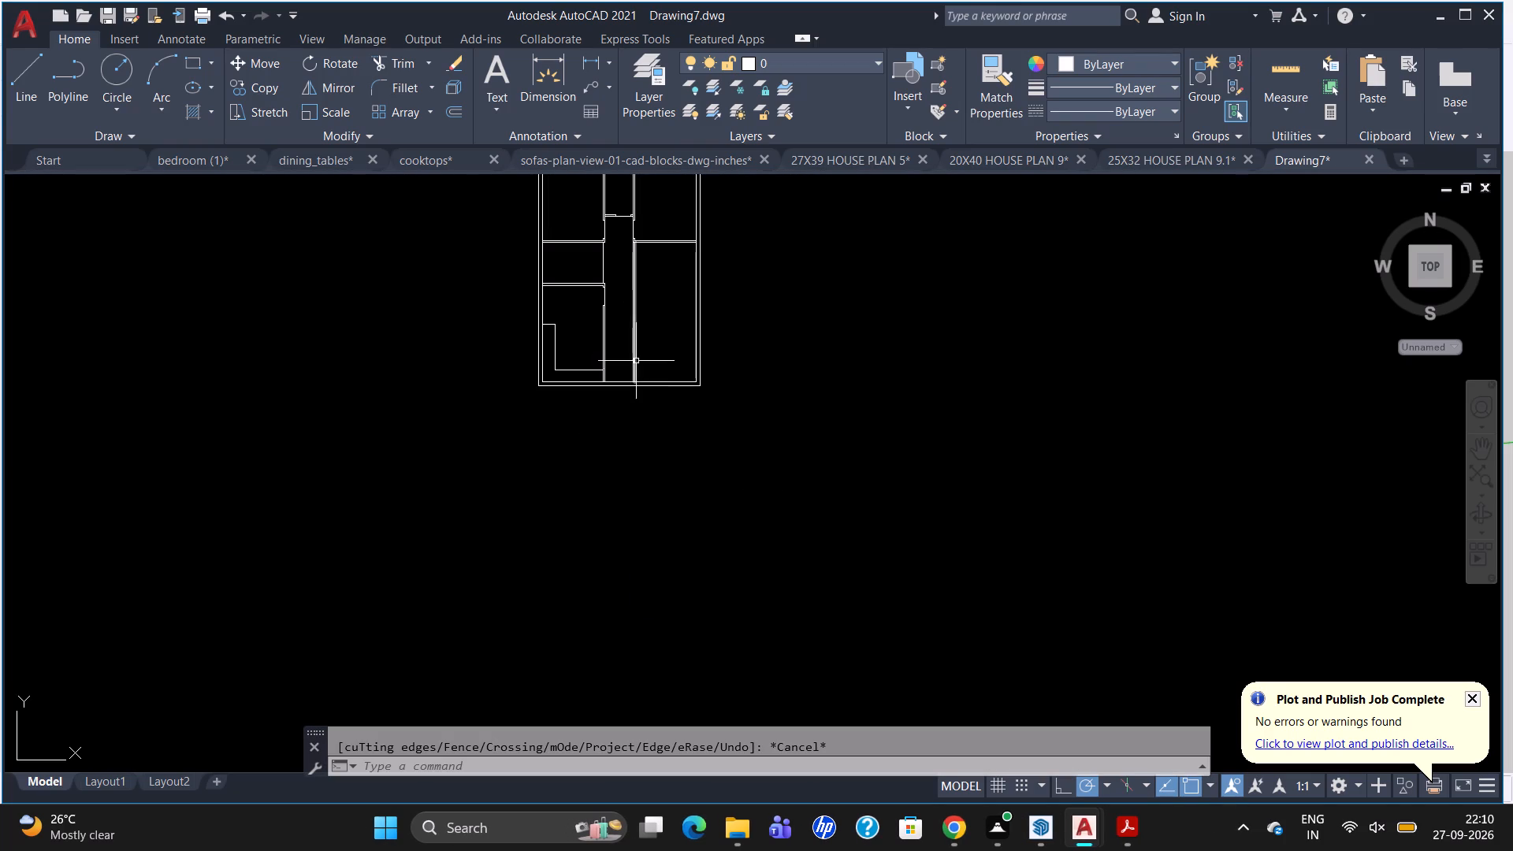
{"action": "scroll", "coordinate": [632, 324], "scroll_direction": "up", "scroll_amount": 2}
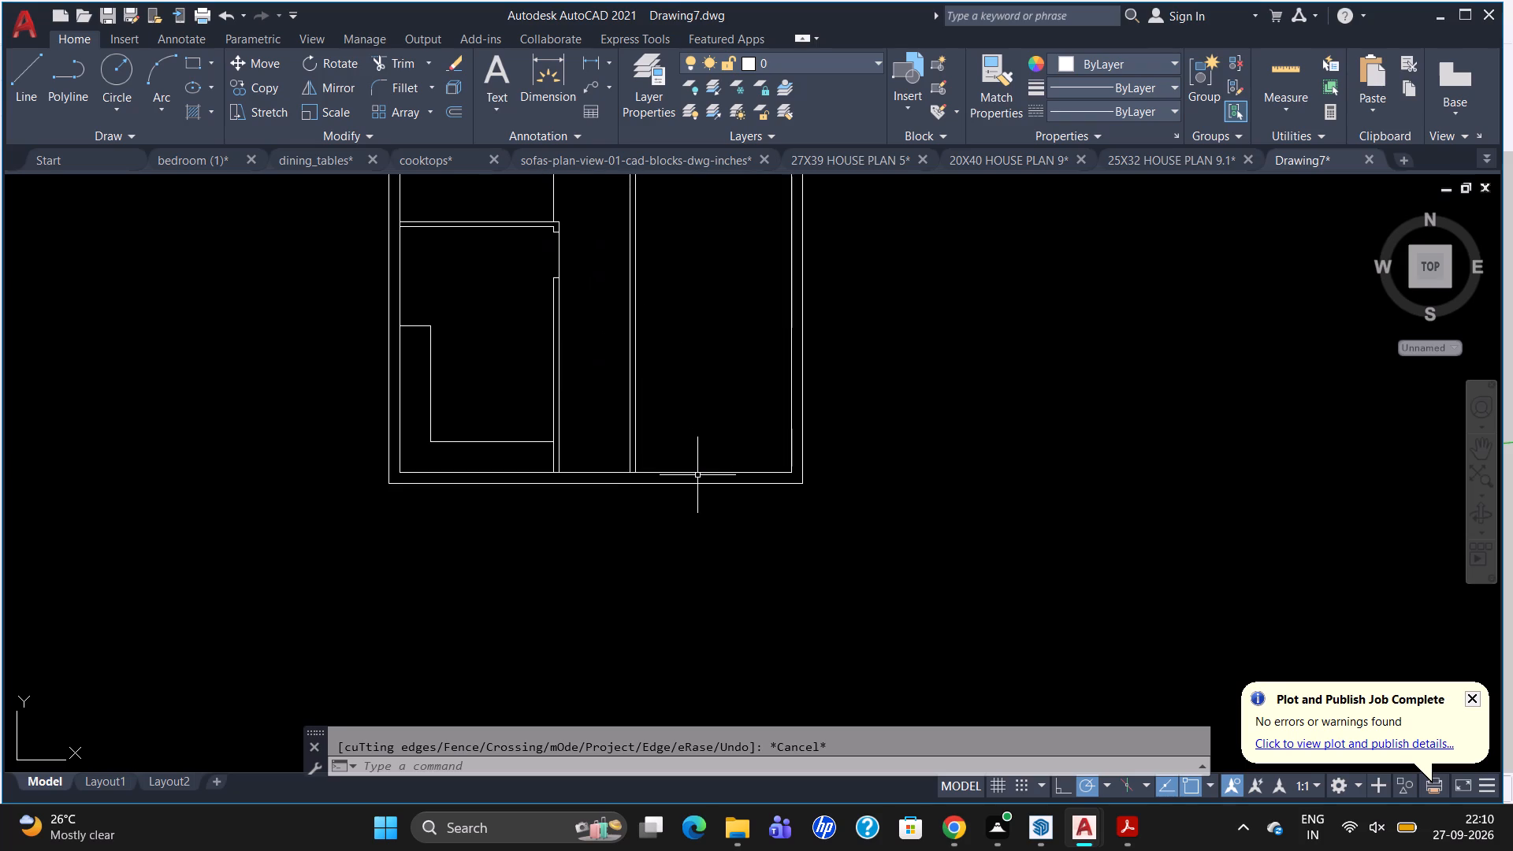
{"action": "type", "text": "BR"}
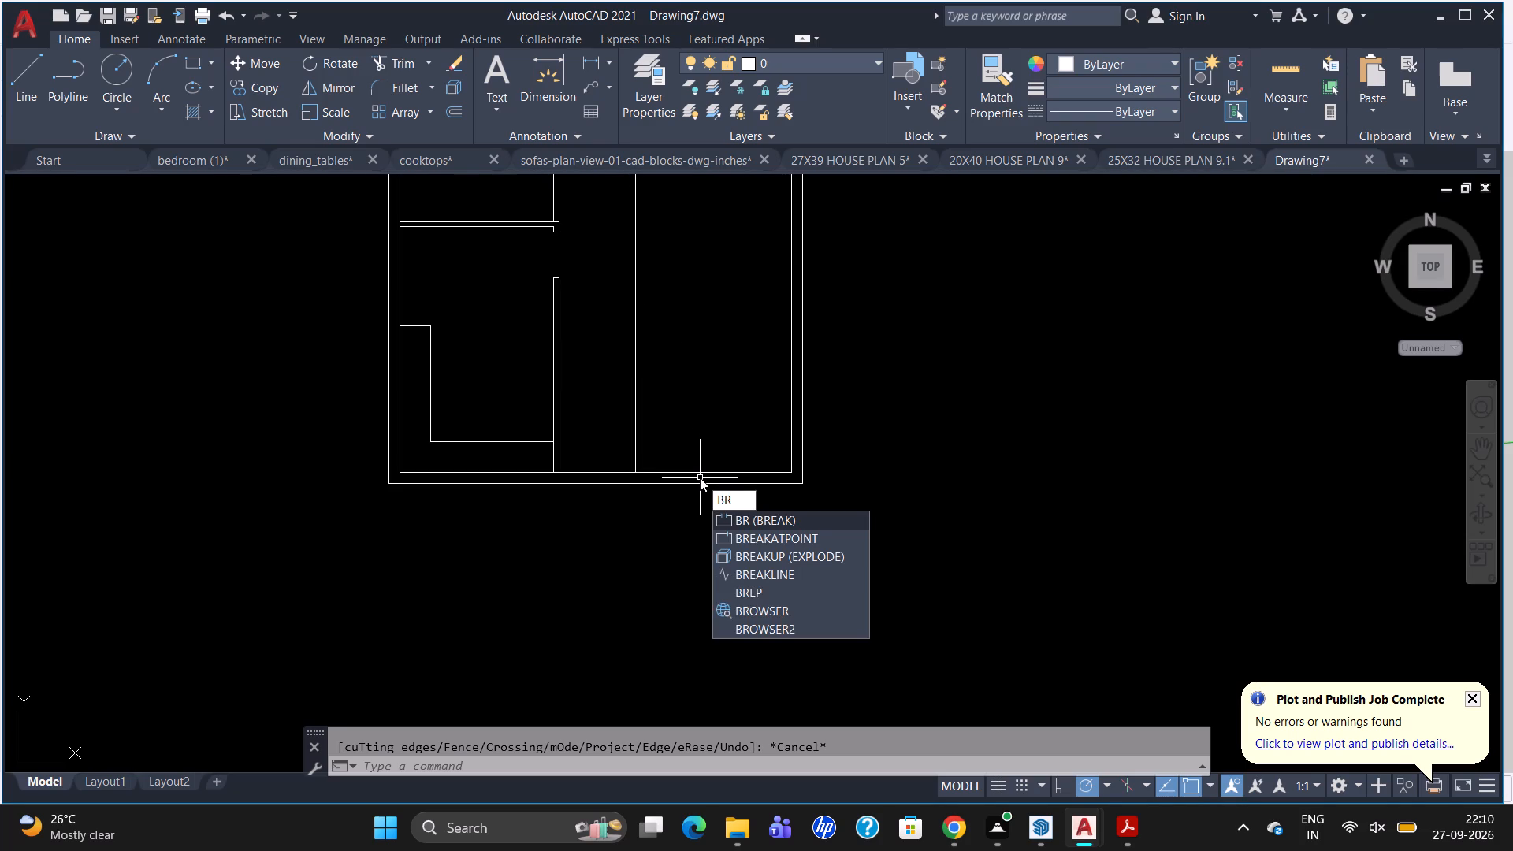
{"action": "left_click", "coordinate": [735, 536]}
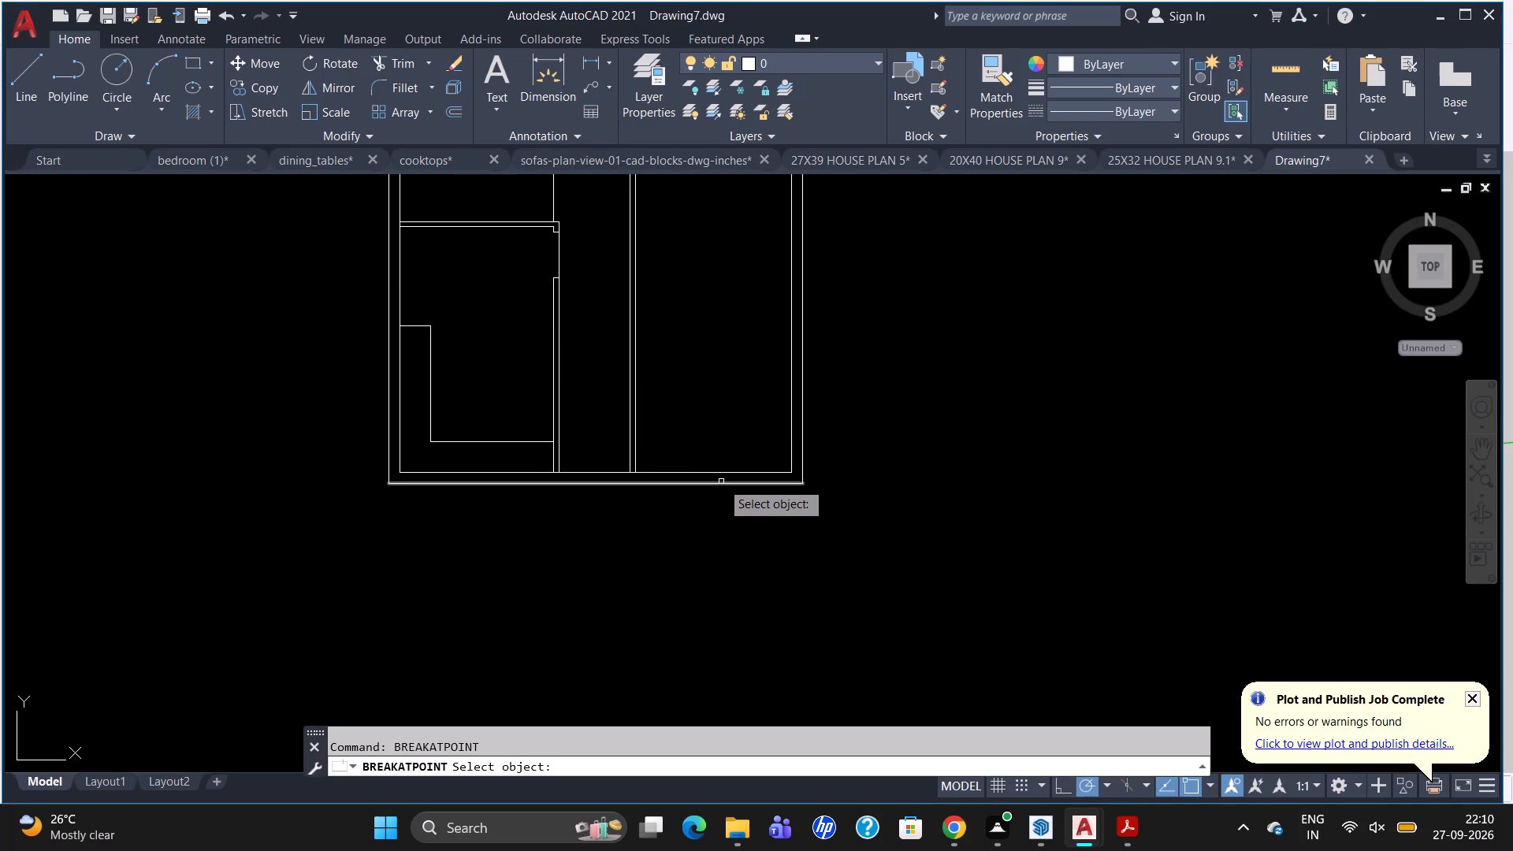
{"action": "left_click", "coordinate": [725, 472]}
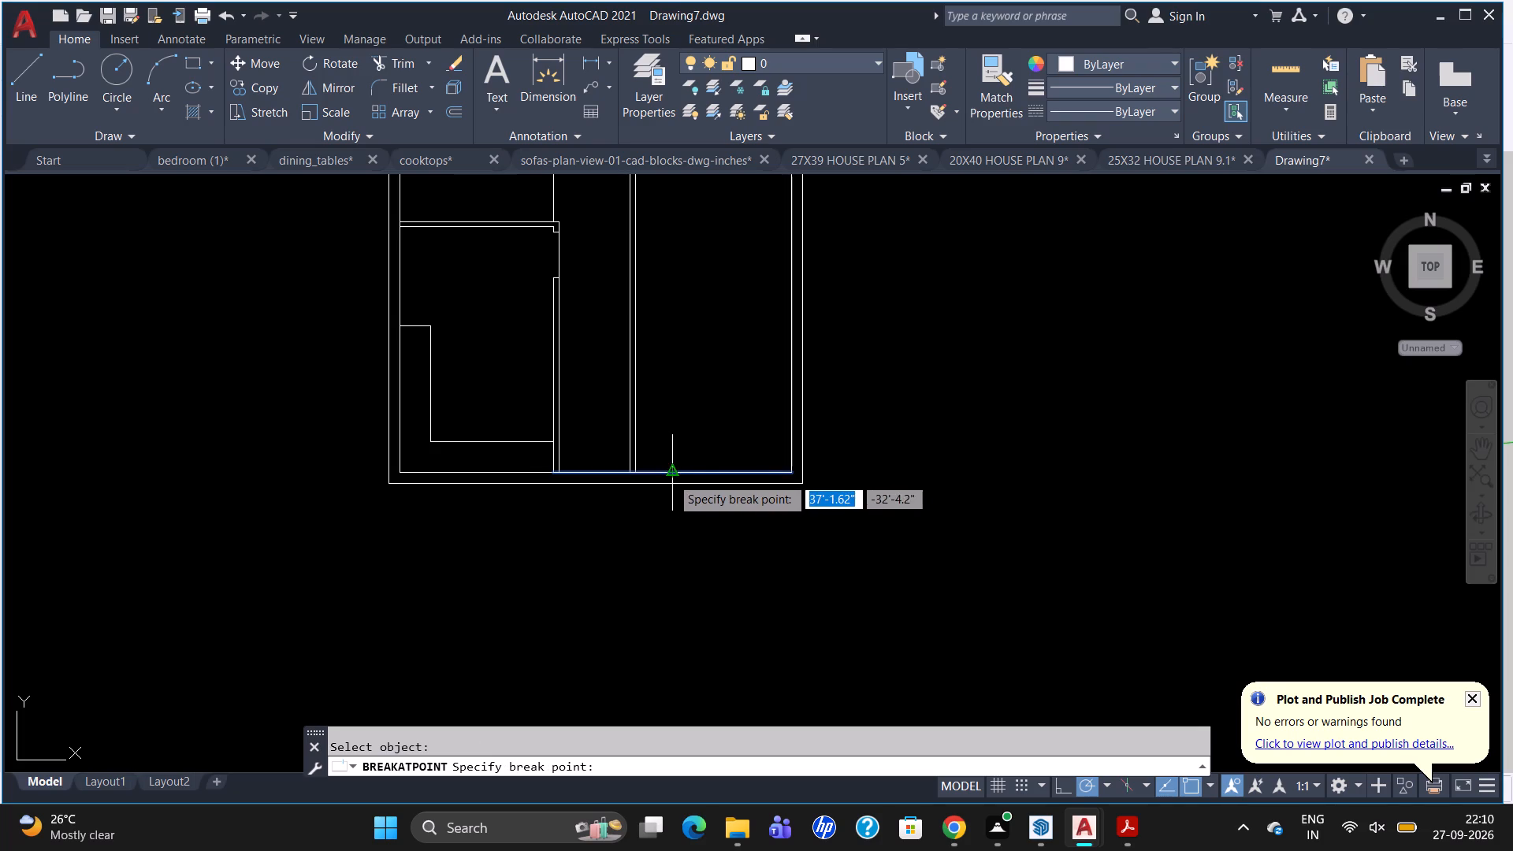
{"action": "left_click", "coordinate": [640, 474]}
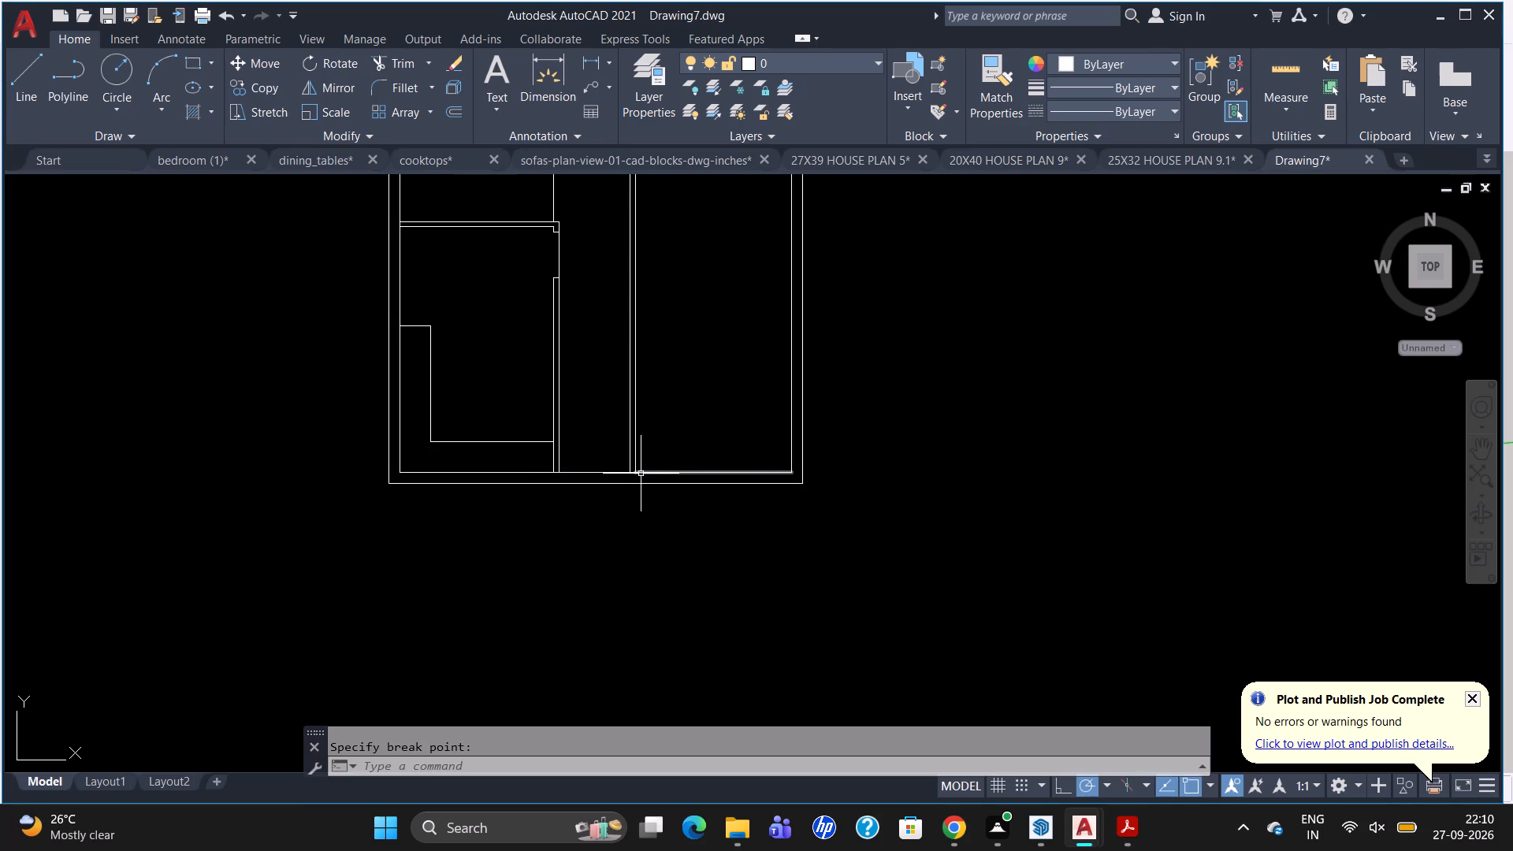
Offset the south wall's inner line in the southeast room 10' to the north.
{"action": "key", "text": "o"}
{"action": "key", "text": "Return"}
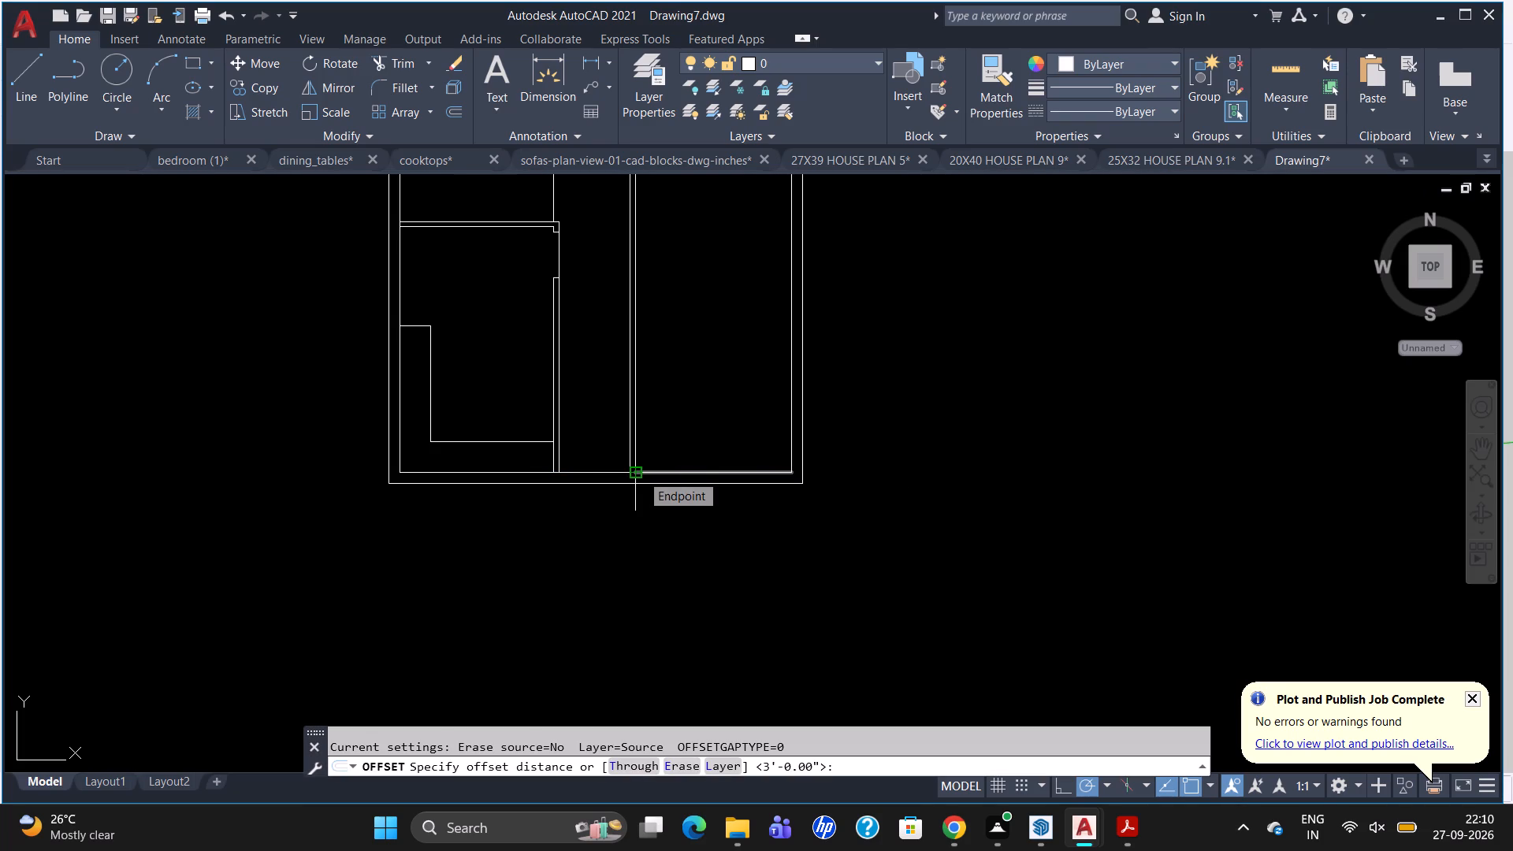
{"action": "type", "text": "1O"}
{"action": "key", "text": "BackSpace"}
{"action": "type", "text": "0'"}
{"action": "key", "text": "Return"}
{"action": "left_click", "coordinate": [641, 474]}
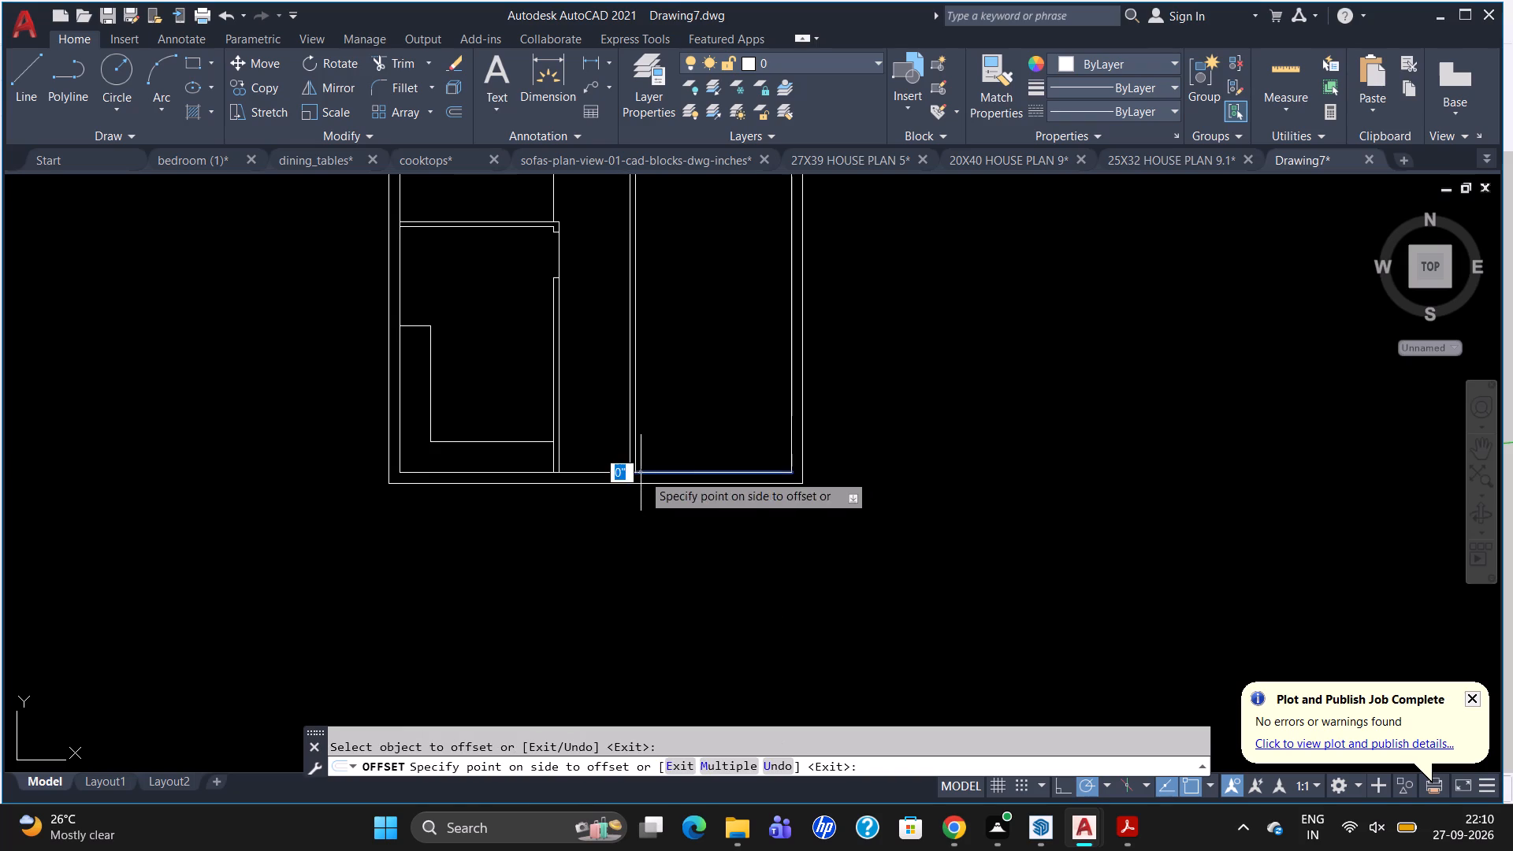
{"action": "left_click", "coordinate": [692, 380]}
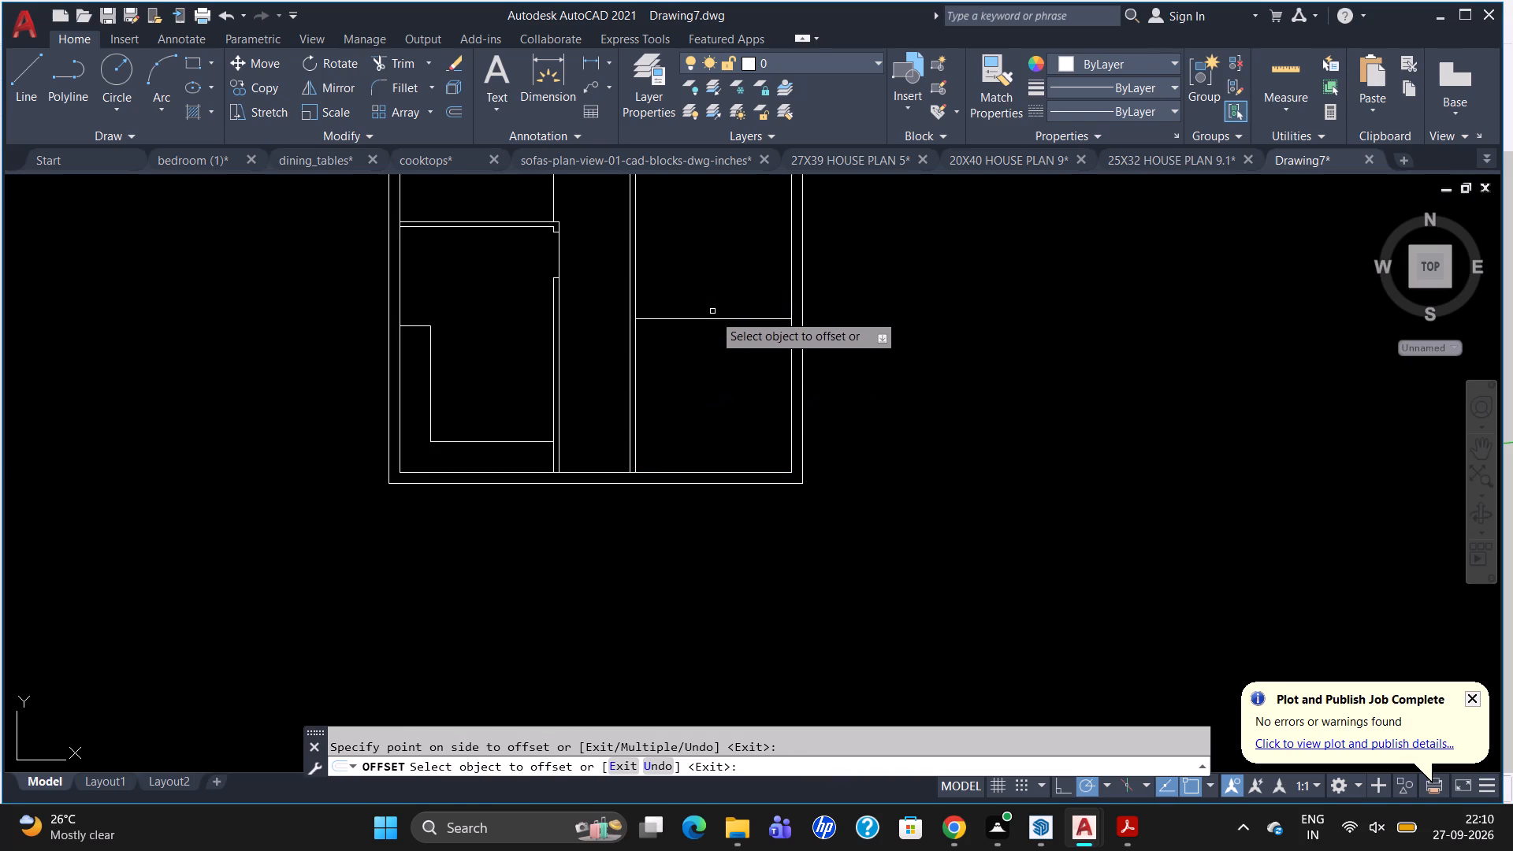
Offset the new horizontal line across the southeast room 4" north to form a partition.
{"action": "left_click", "coordinate": [713, 318]}
{"action": "key", "text": "4"}
{"action": "key", "text": "Return"}
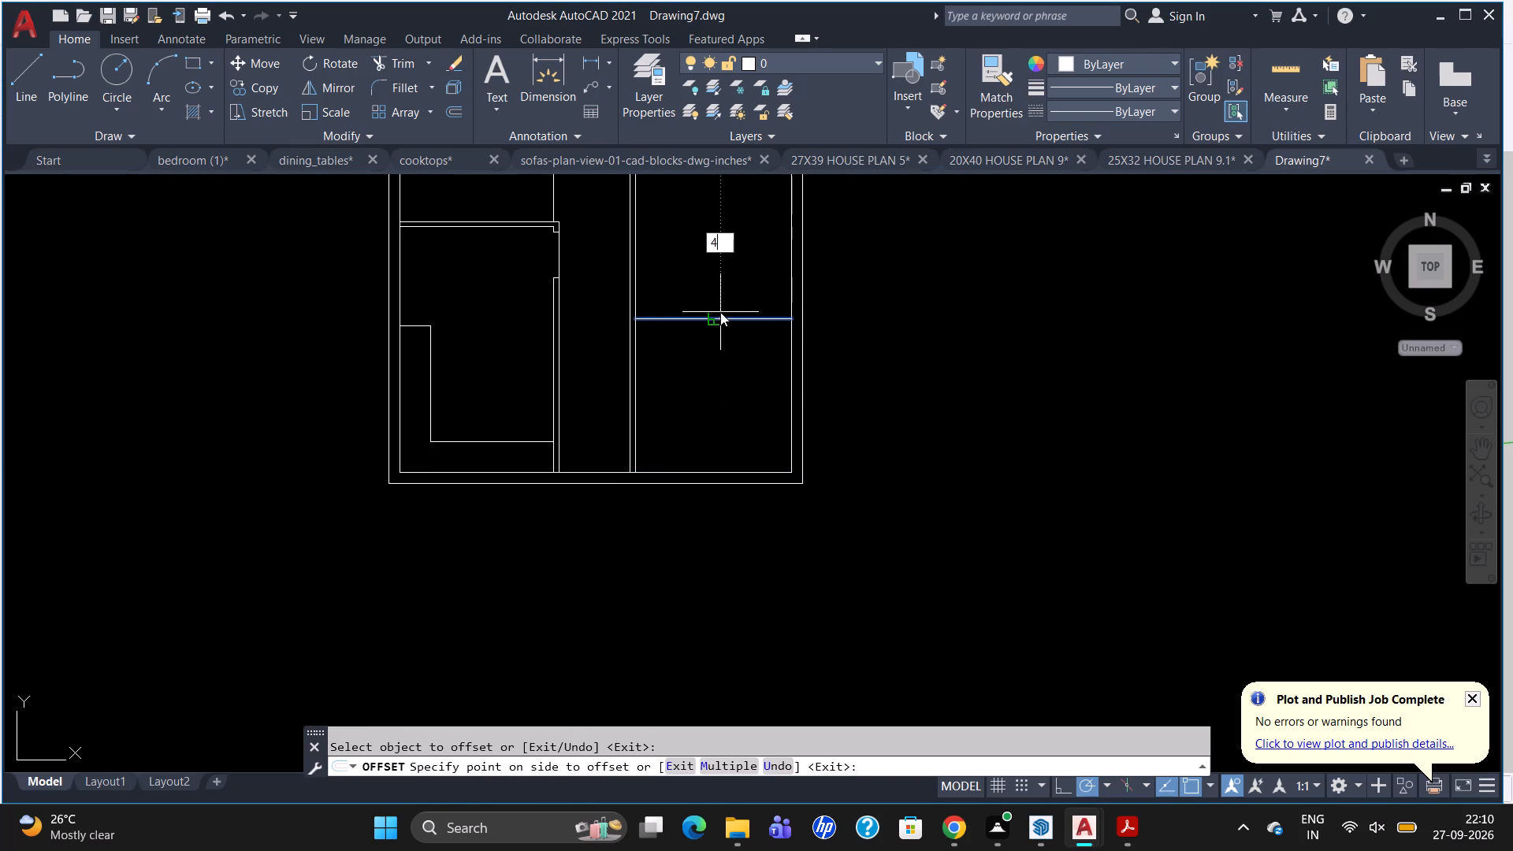
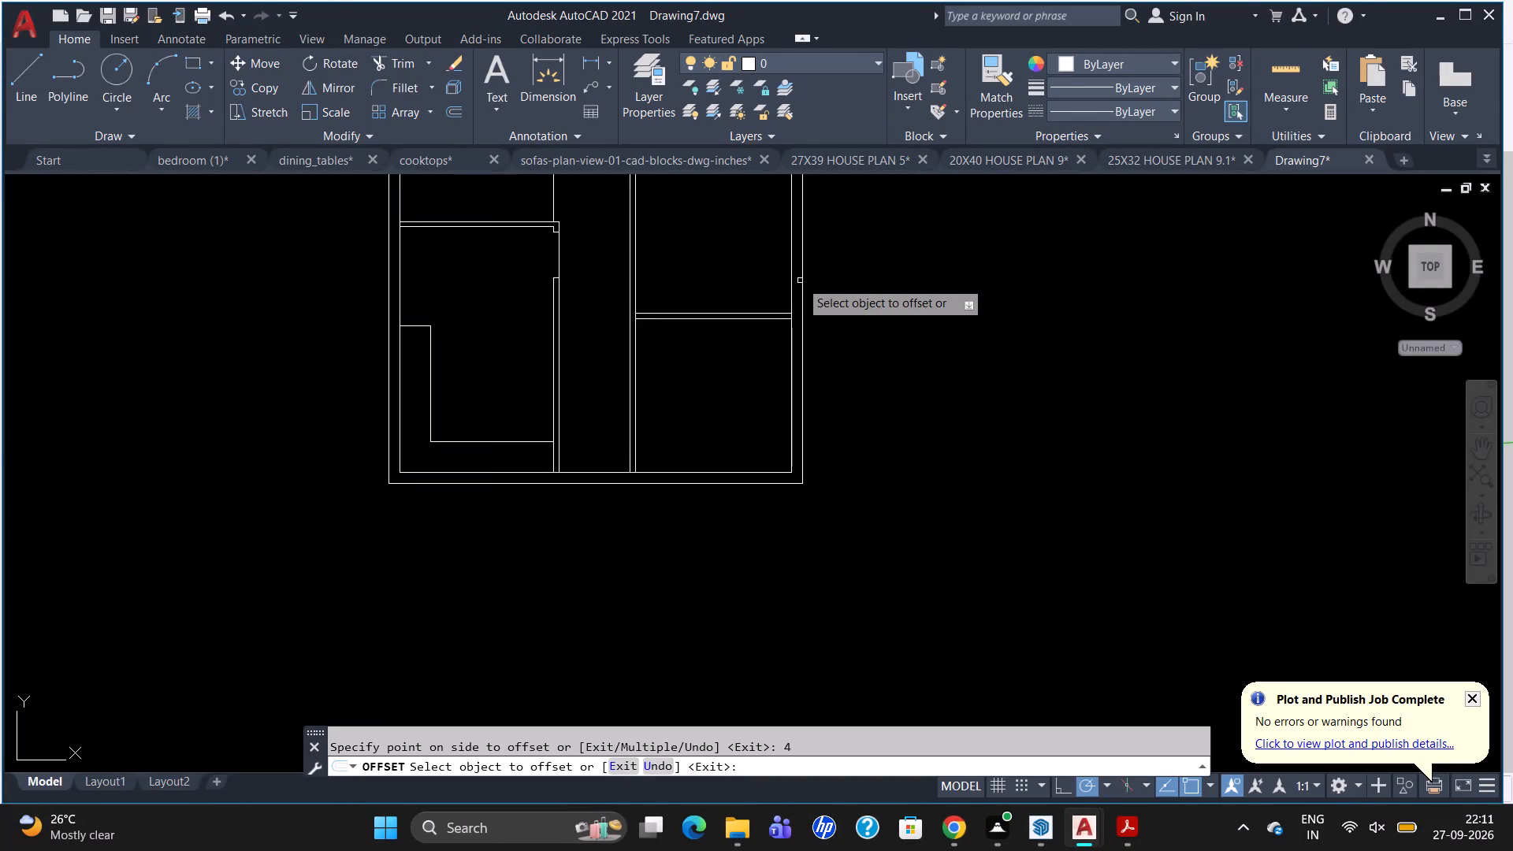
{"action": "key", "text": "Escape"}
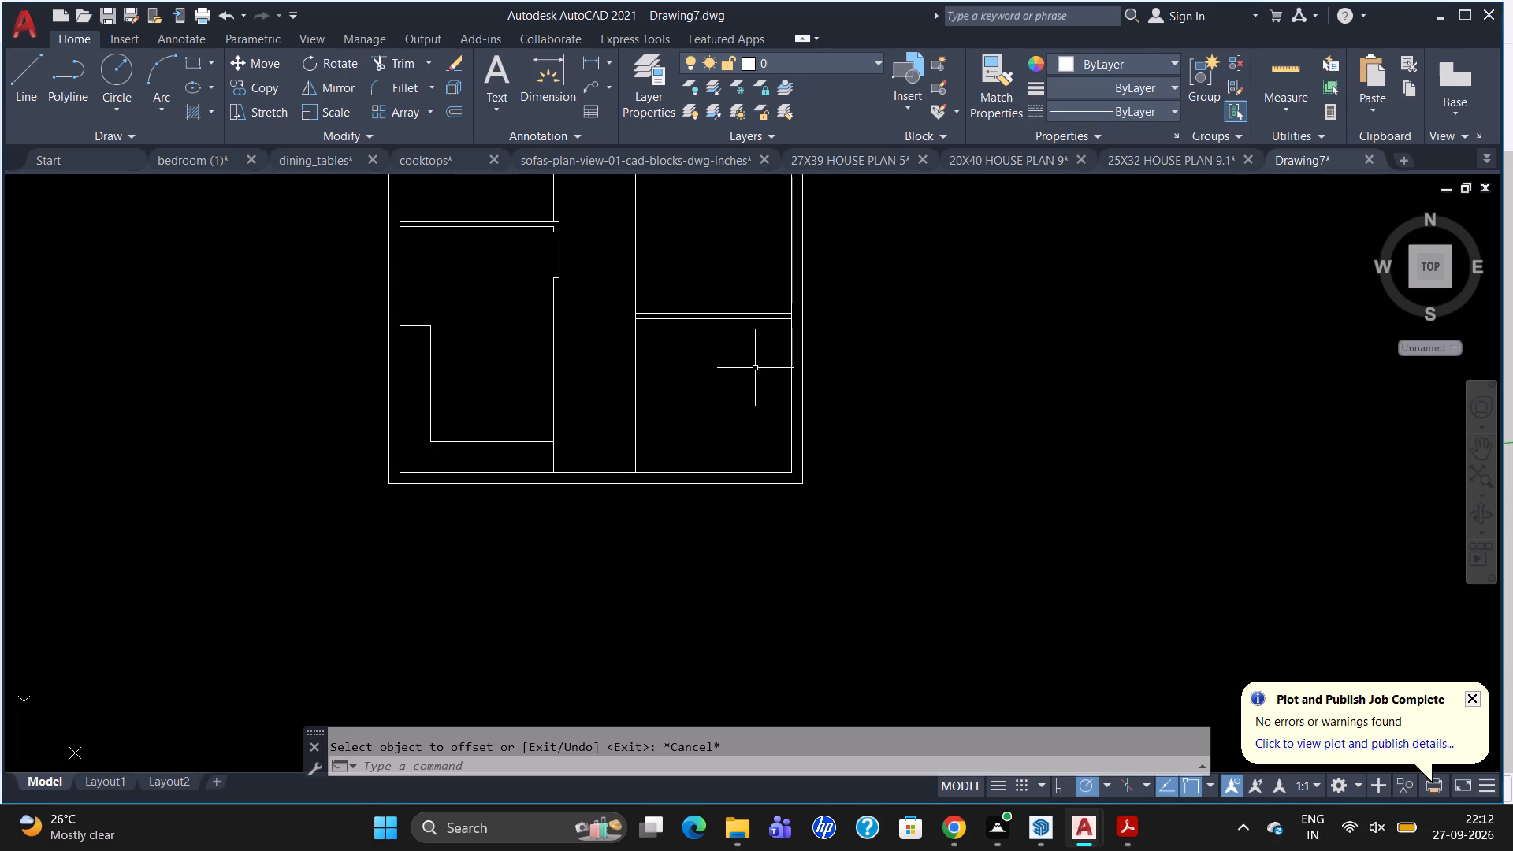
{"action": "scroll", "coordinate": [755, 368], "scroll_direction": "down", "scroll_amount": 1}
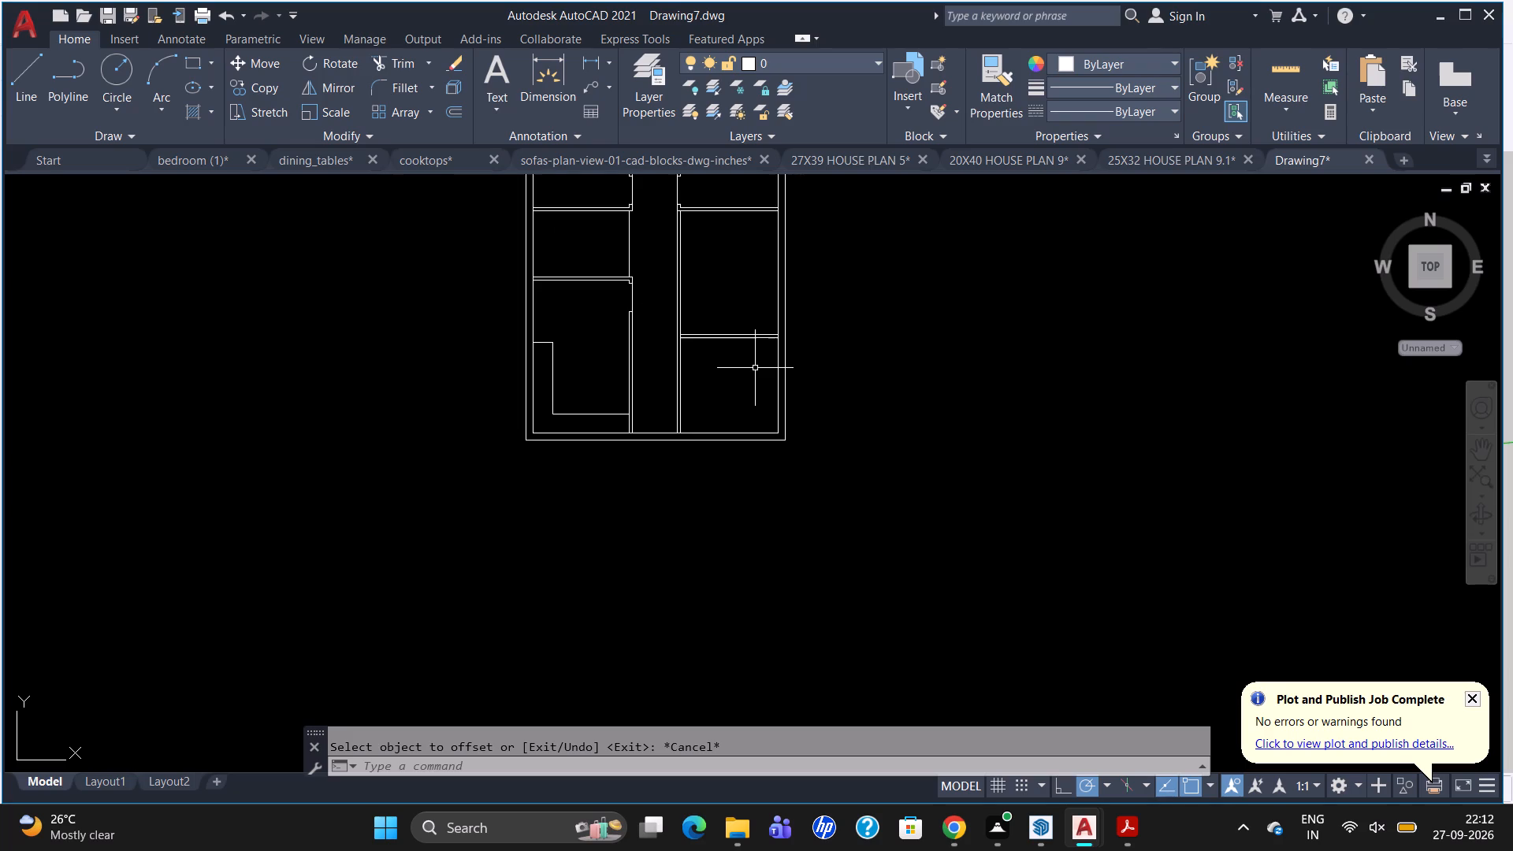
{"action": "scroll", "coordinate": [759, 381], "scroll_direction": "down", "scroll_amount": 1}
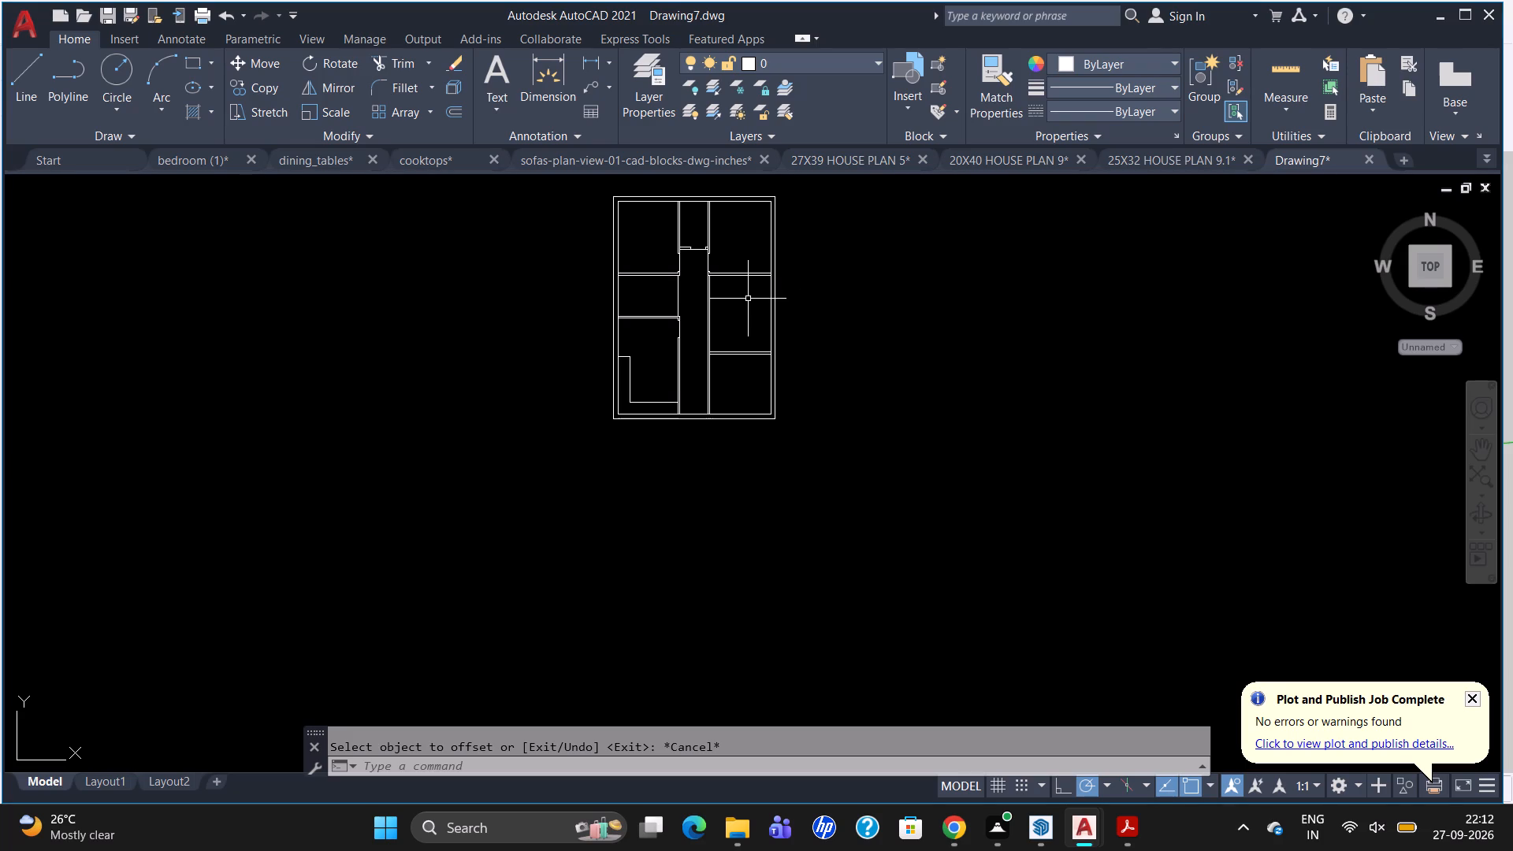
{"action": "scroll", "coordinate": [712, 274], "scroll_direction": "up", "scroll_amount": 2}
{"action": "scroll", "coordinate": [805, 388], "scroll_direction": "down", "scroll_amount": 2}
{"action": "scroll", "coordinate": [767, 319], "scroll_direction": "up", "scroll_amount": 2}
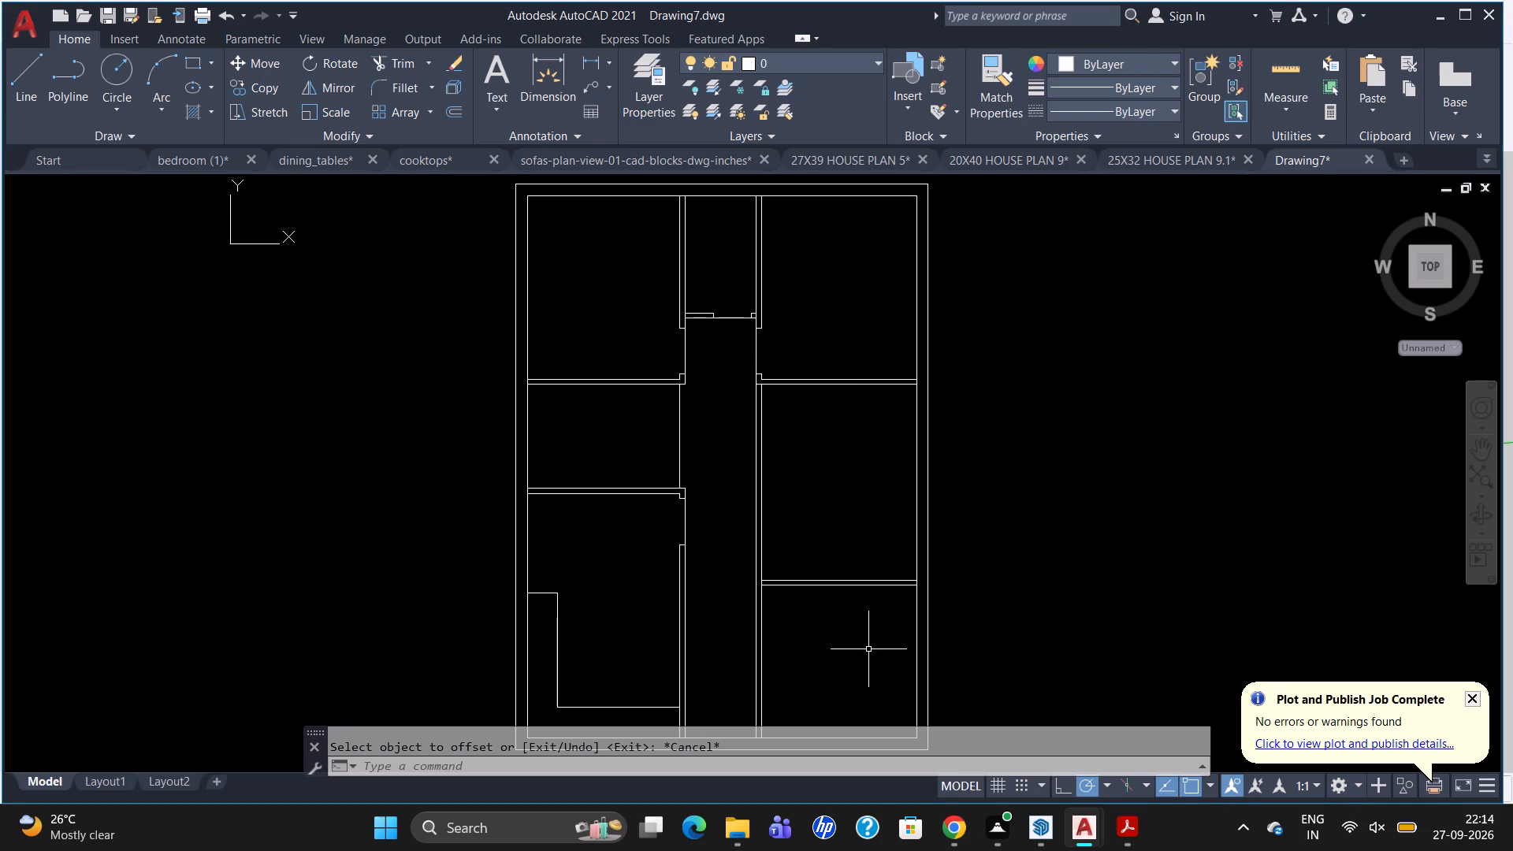
Draw a jamb line across the southeast room's new horizontal partition, 4" west of the east wall's inner face.
{"action": "key", "text": "l"}
{"action": "key", "text": "Return"}
{"action": "key", "text": "y"}
{"action": "key", "text": "BackSpace"}
{"action": "type", "text": "TK"}
{"action": "key", "text": "Return"}
{"action": "scroll", "coordinate": [925, 585], "scroll_direction": "up", "scroll_amount": 1}
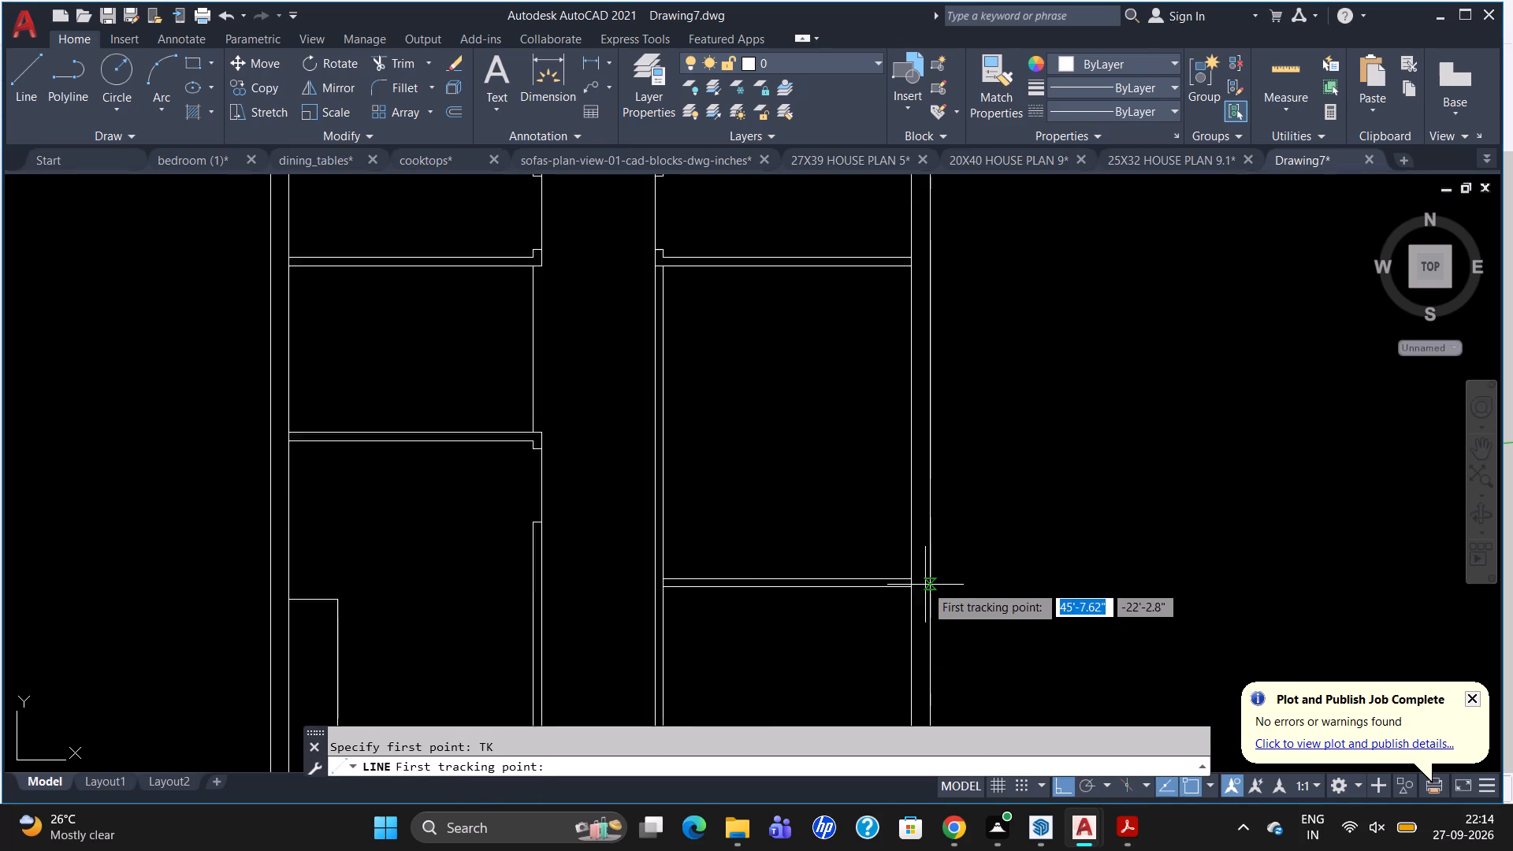
{"action": "scroll", "coordinate": [925, 585], "scroll_direction": "up", "scroll_amount": 1}
{"action": "left_click", "coordinate": [902, 574]}
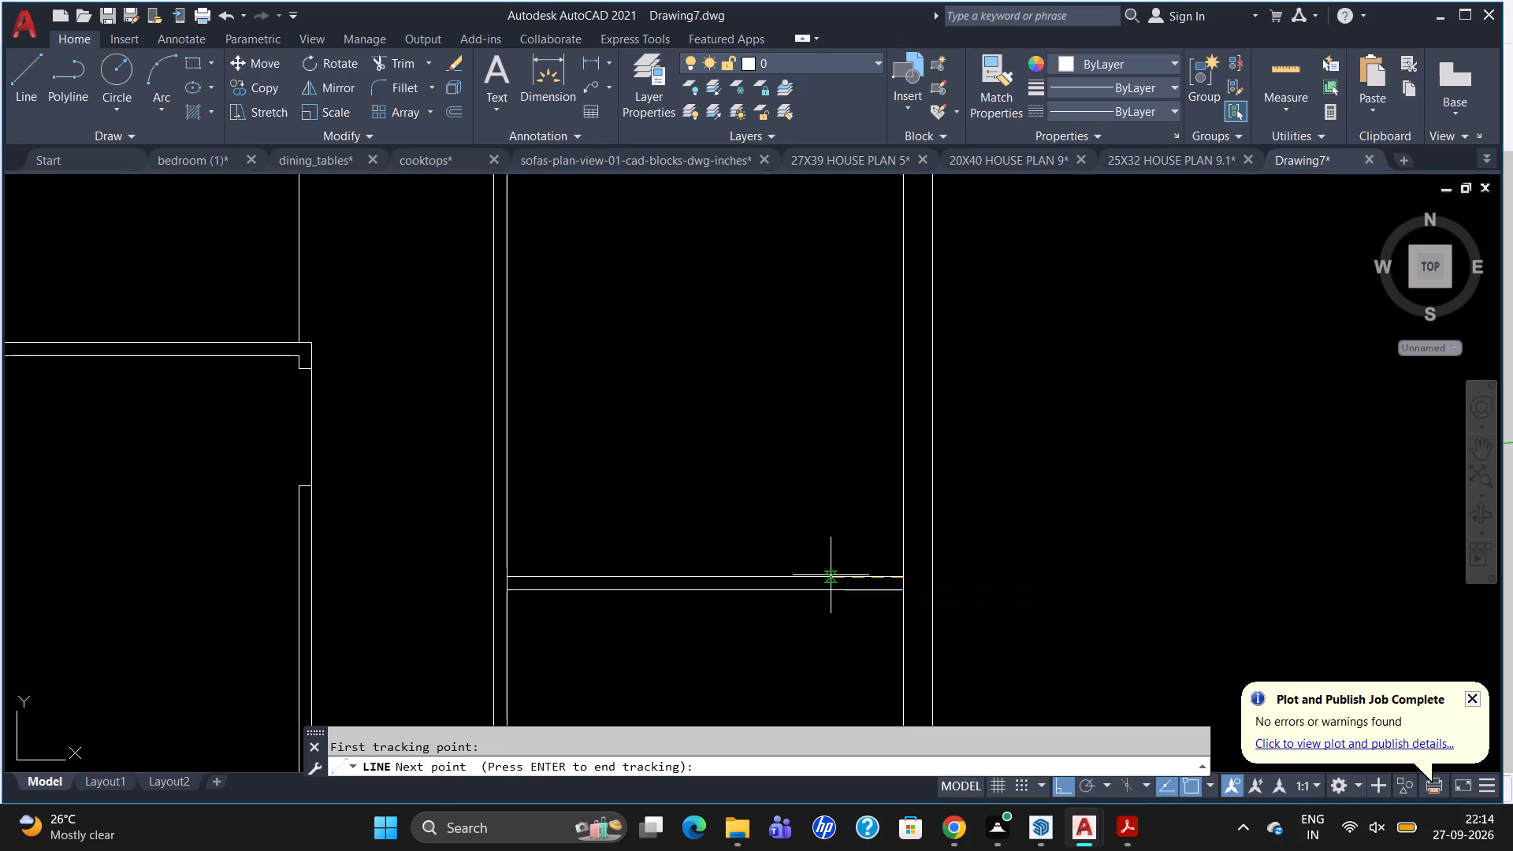
{"action": "key", "text": "4"}
{"action": "key", "text": "Return"}
{"action": "key", "text": "Return"}
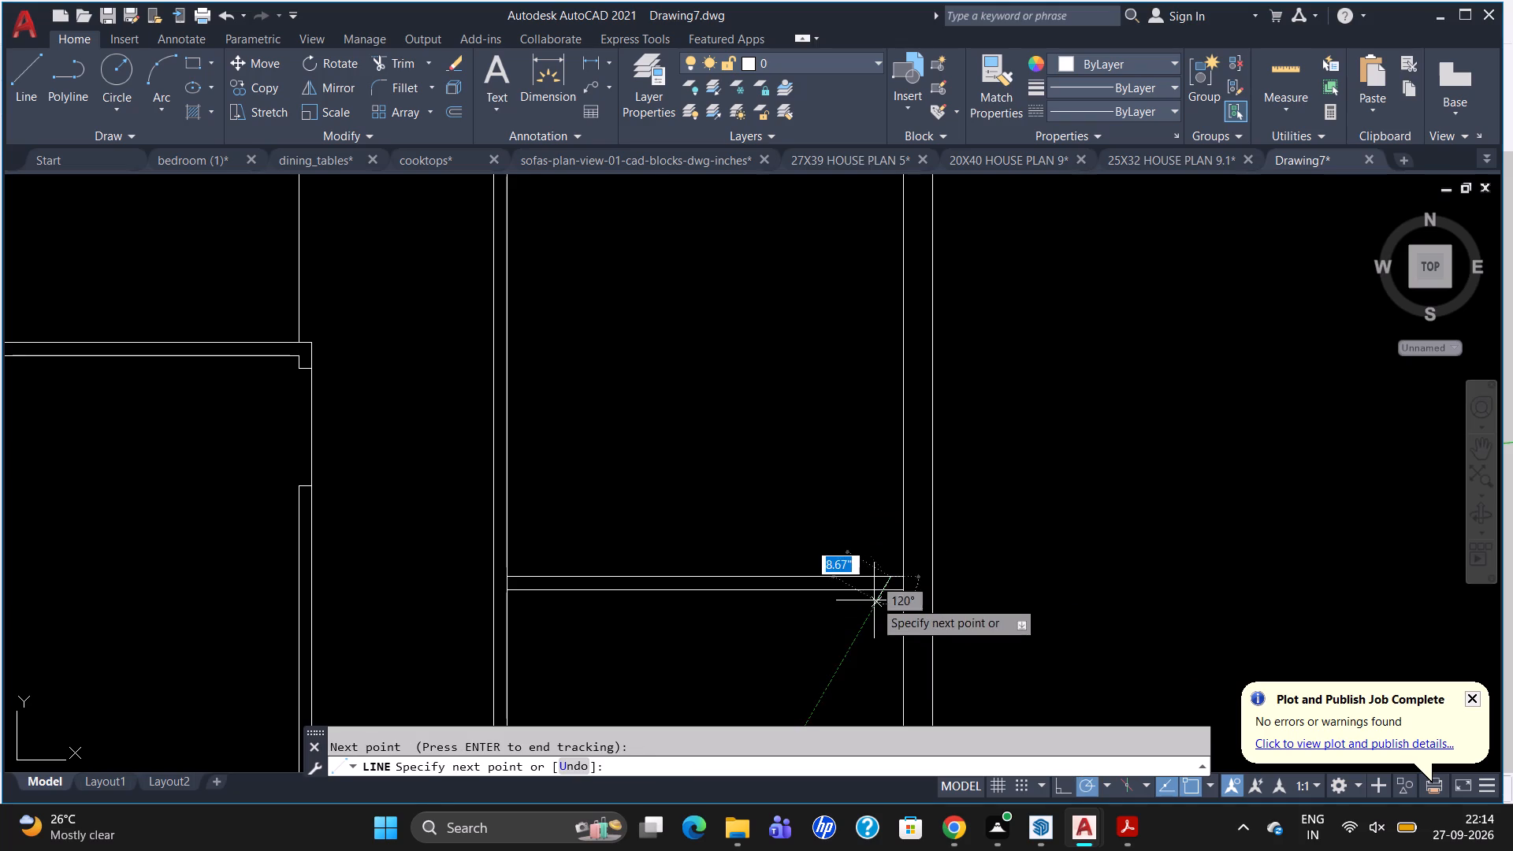
{"action": "scroll", "coordinate": [878, 603], "scroll_direction": "up", "scroll_amount": 4}
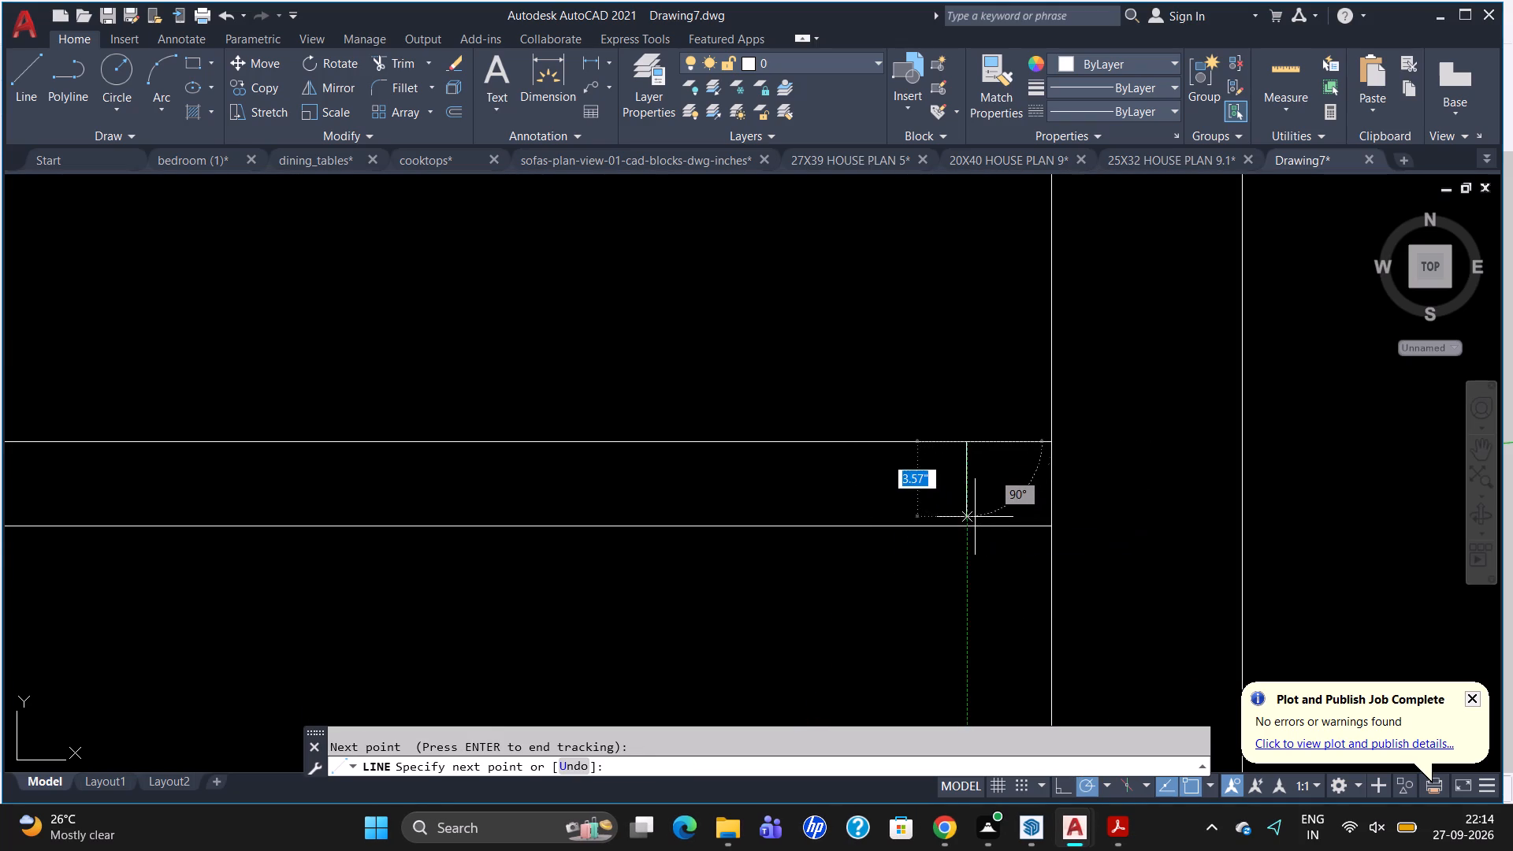
{"action": "left_click", "coordinate": [968, 525]}
{"action": "key", "text": "Escape"}
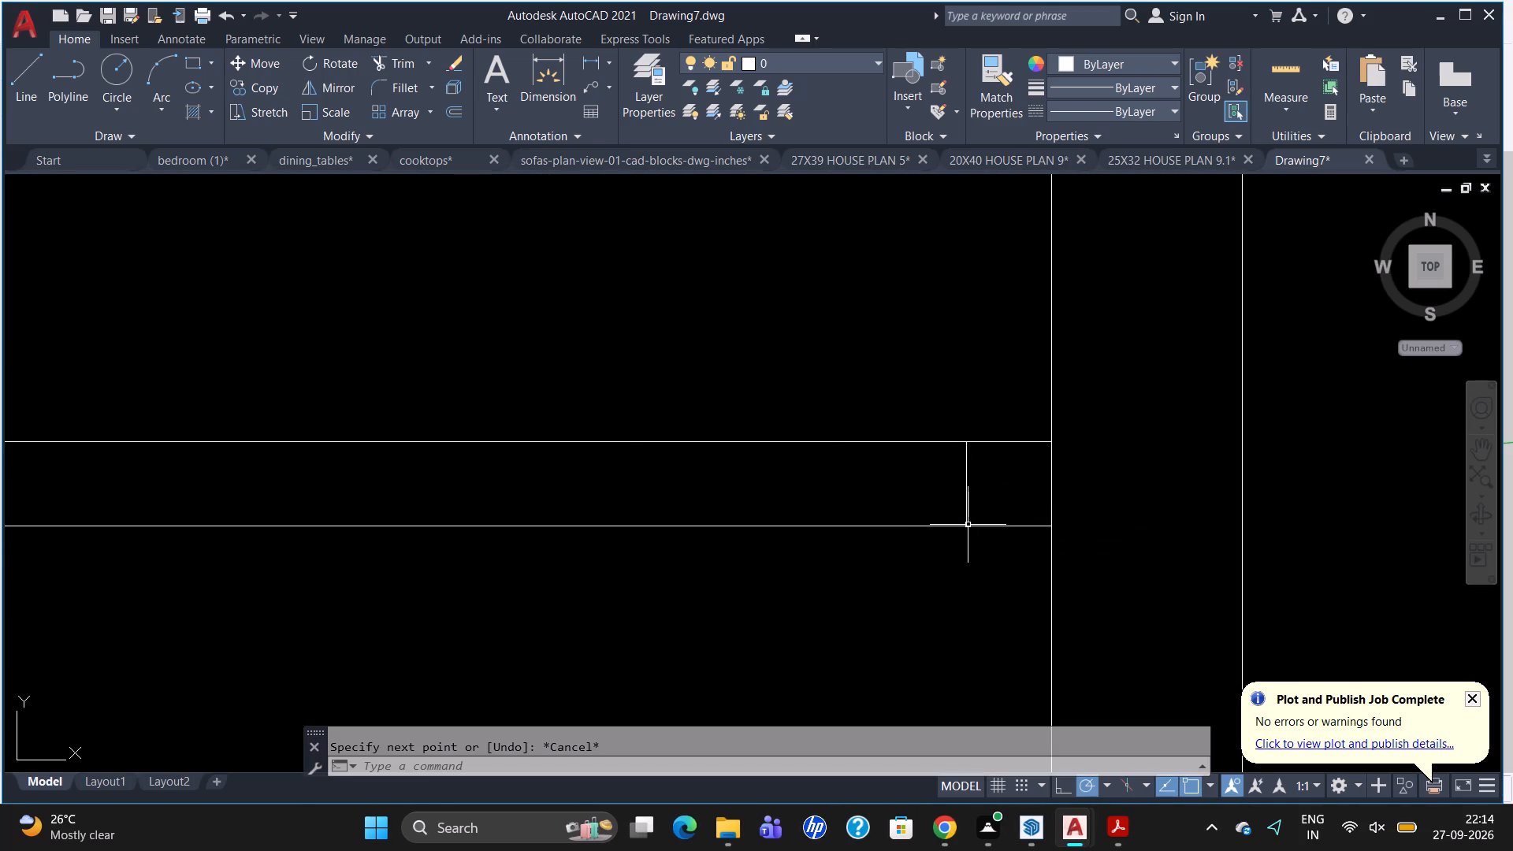
Offset the new jamb line 3' to the west along the southeast room's partition.
{"action": "key", "text": "o"}
{"action": "key", "text": "Return"}
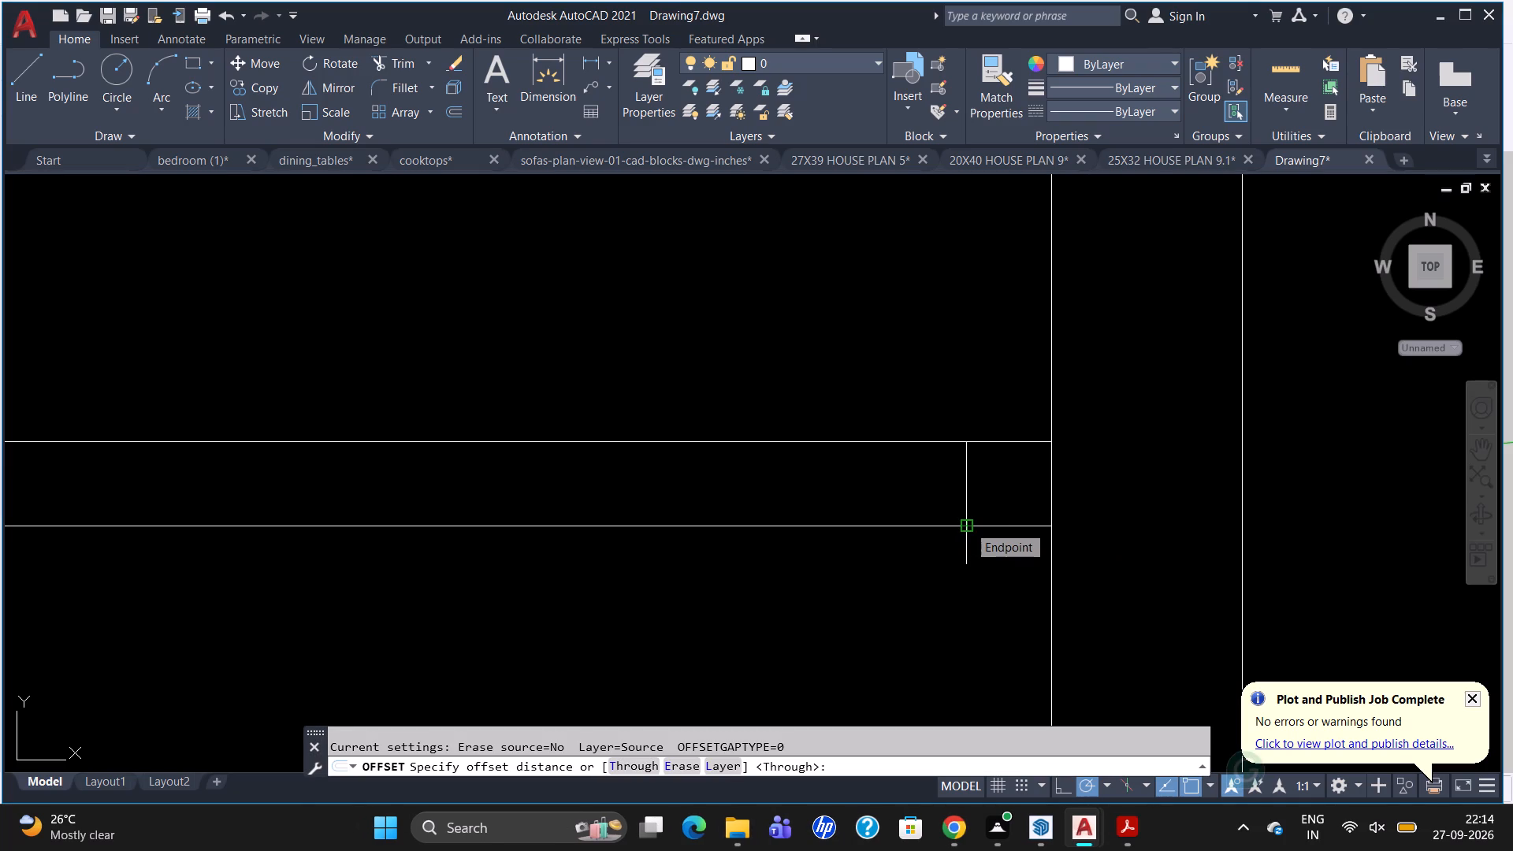
{"action": "type", "text": "3'"}
{"action": "key", "text": "Return"}
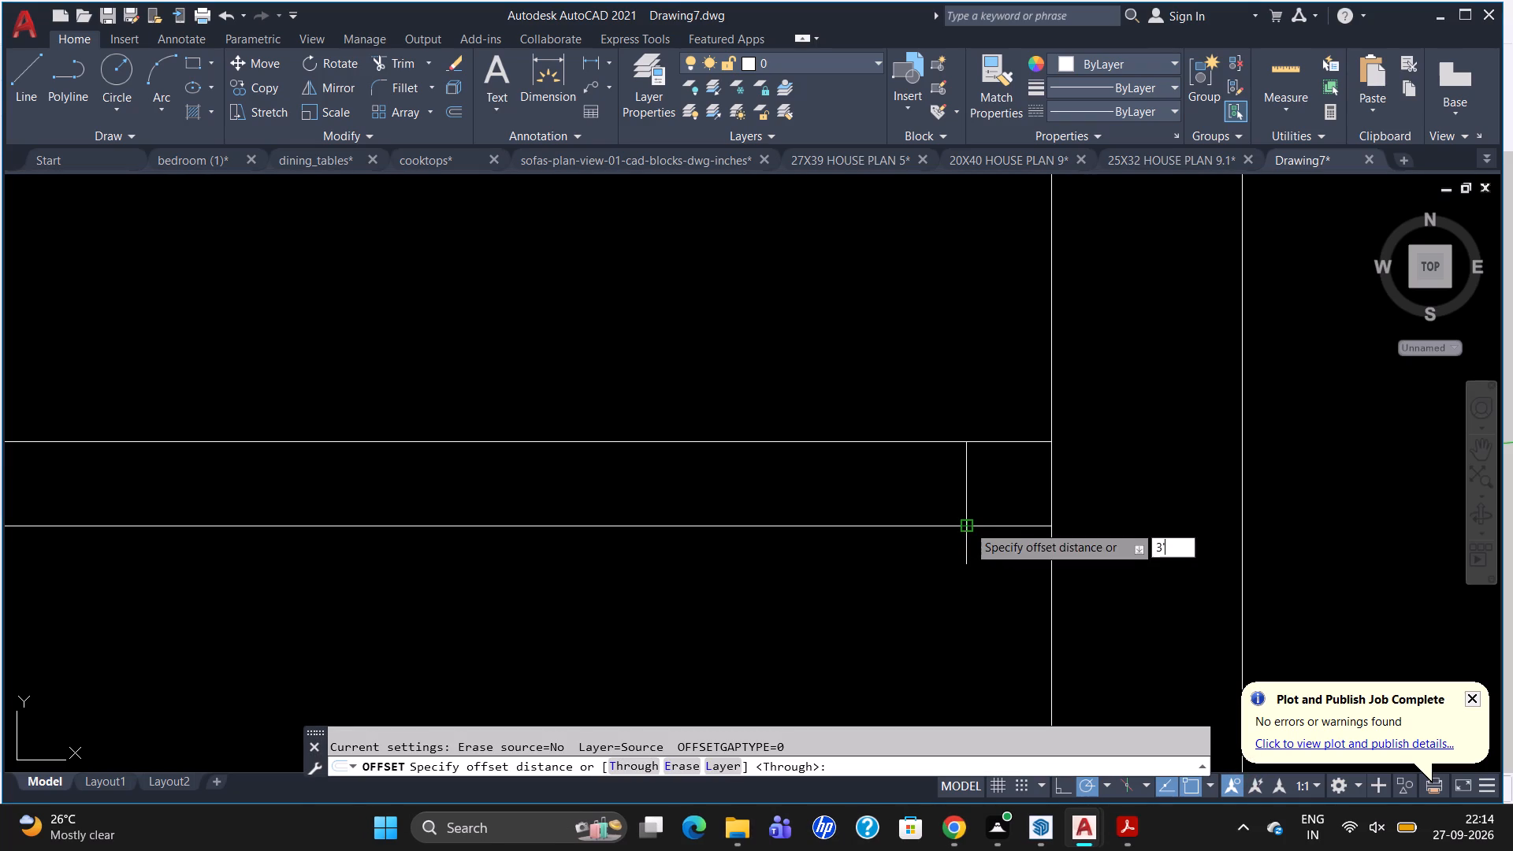
{"action": "left_click", "coordinate": [966, 520]}
{"action": "left_click", "coordinate": [894, 522]}
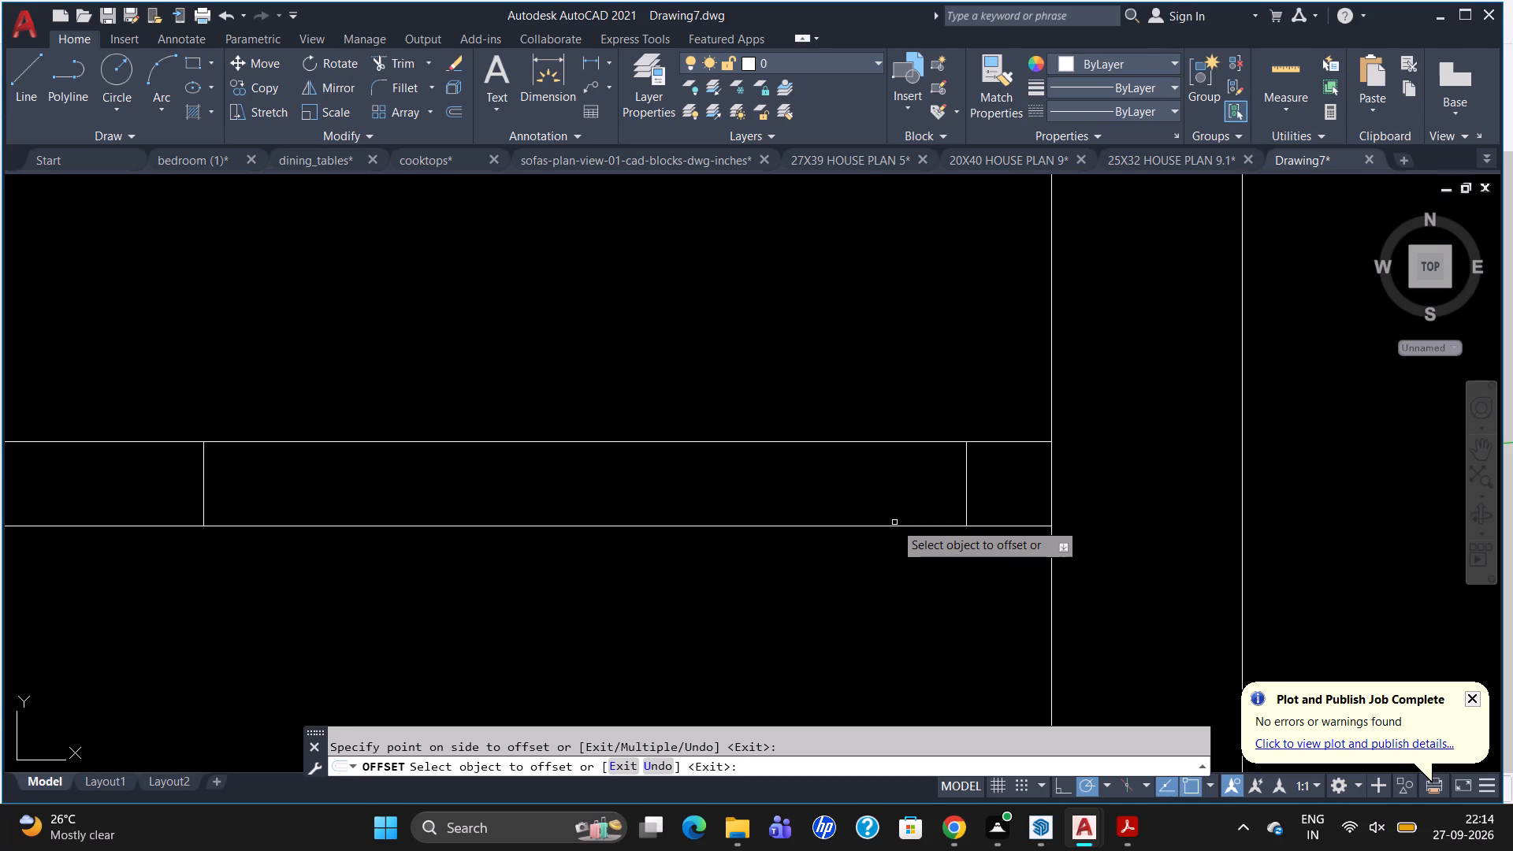
{"action": "scroll", "coordinate": [941, 494], "scroll_direction": "down", "scroll_amount": 1}
{"action": "scroll", "coordinate": [864, 522], "scroll_direction": "down", "scroll_amount": 3}
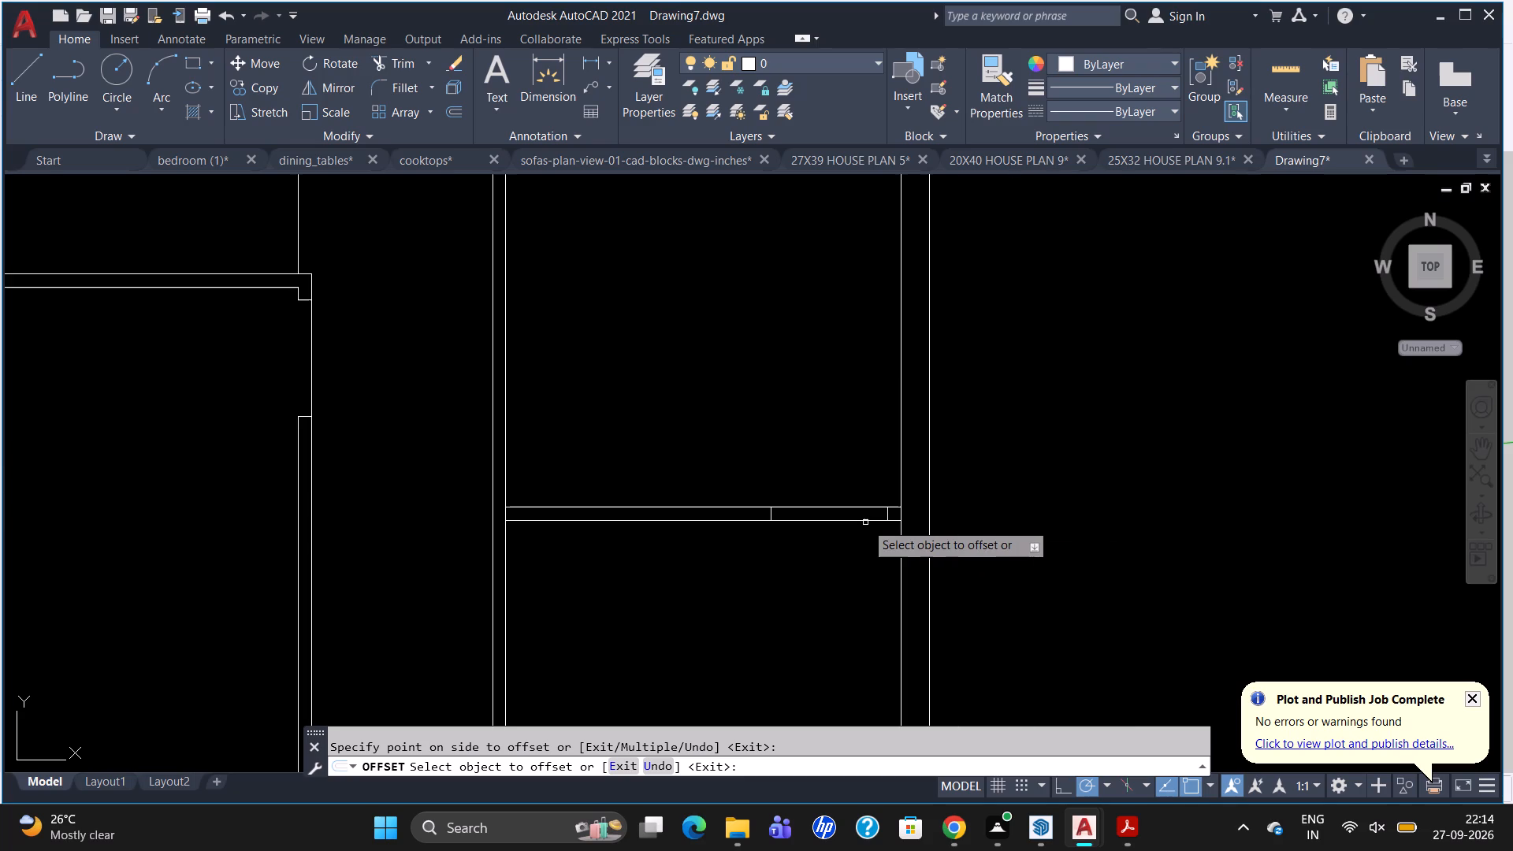
{"action": "key", "text": "space"}
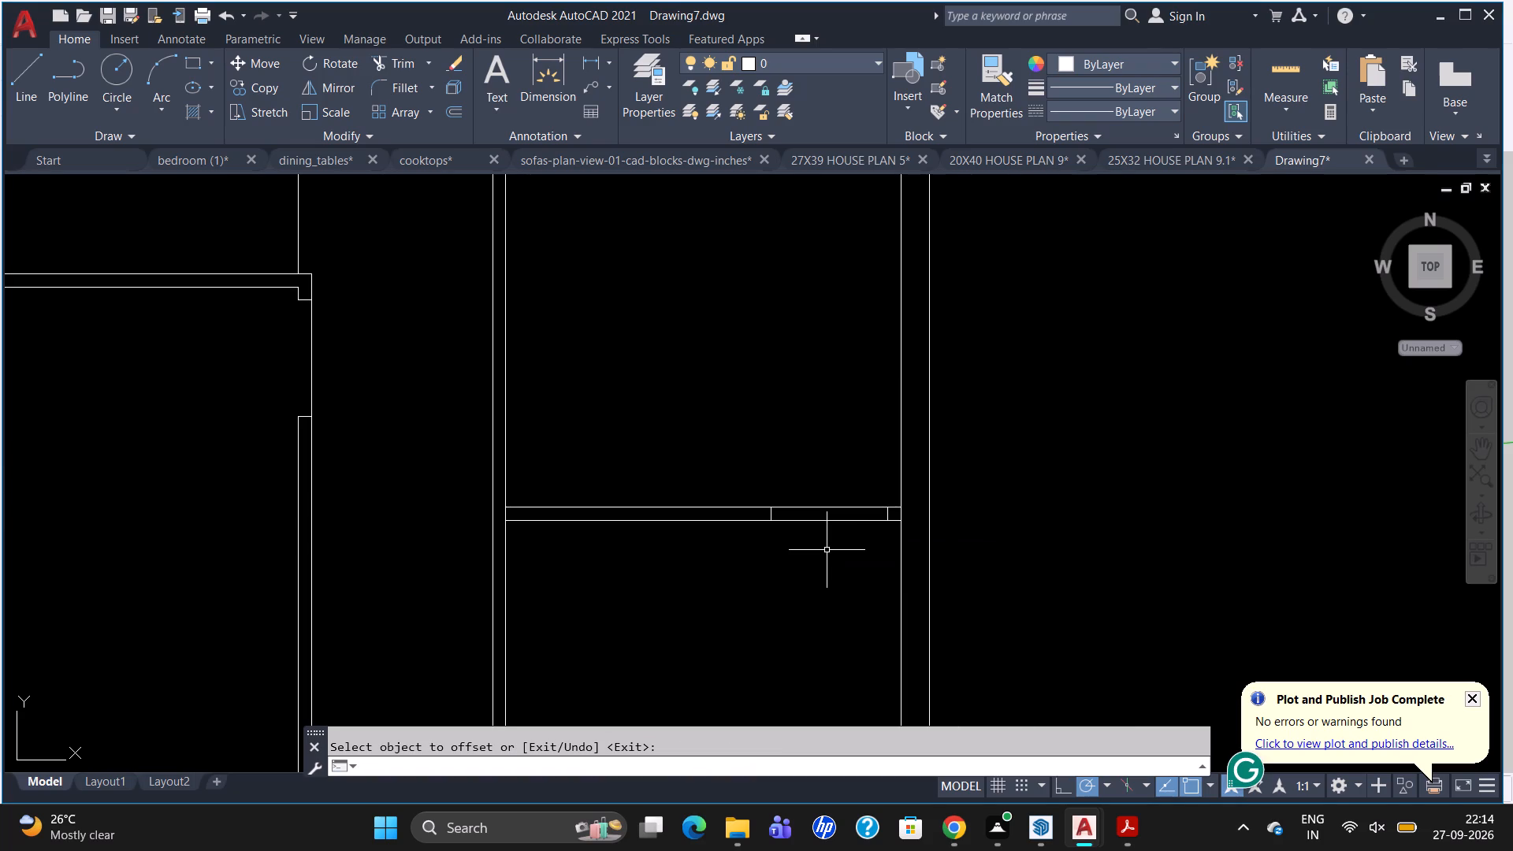
Trim the partition's south line between the two jamb lines to mark the 3' door opening.
{"action": "type", "text": "TR"}
{"action": "key", "text": "Return"}
{"action": "key", "text": "Return"}
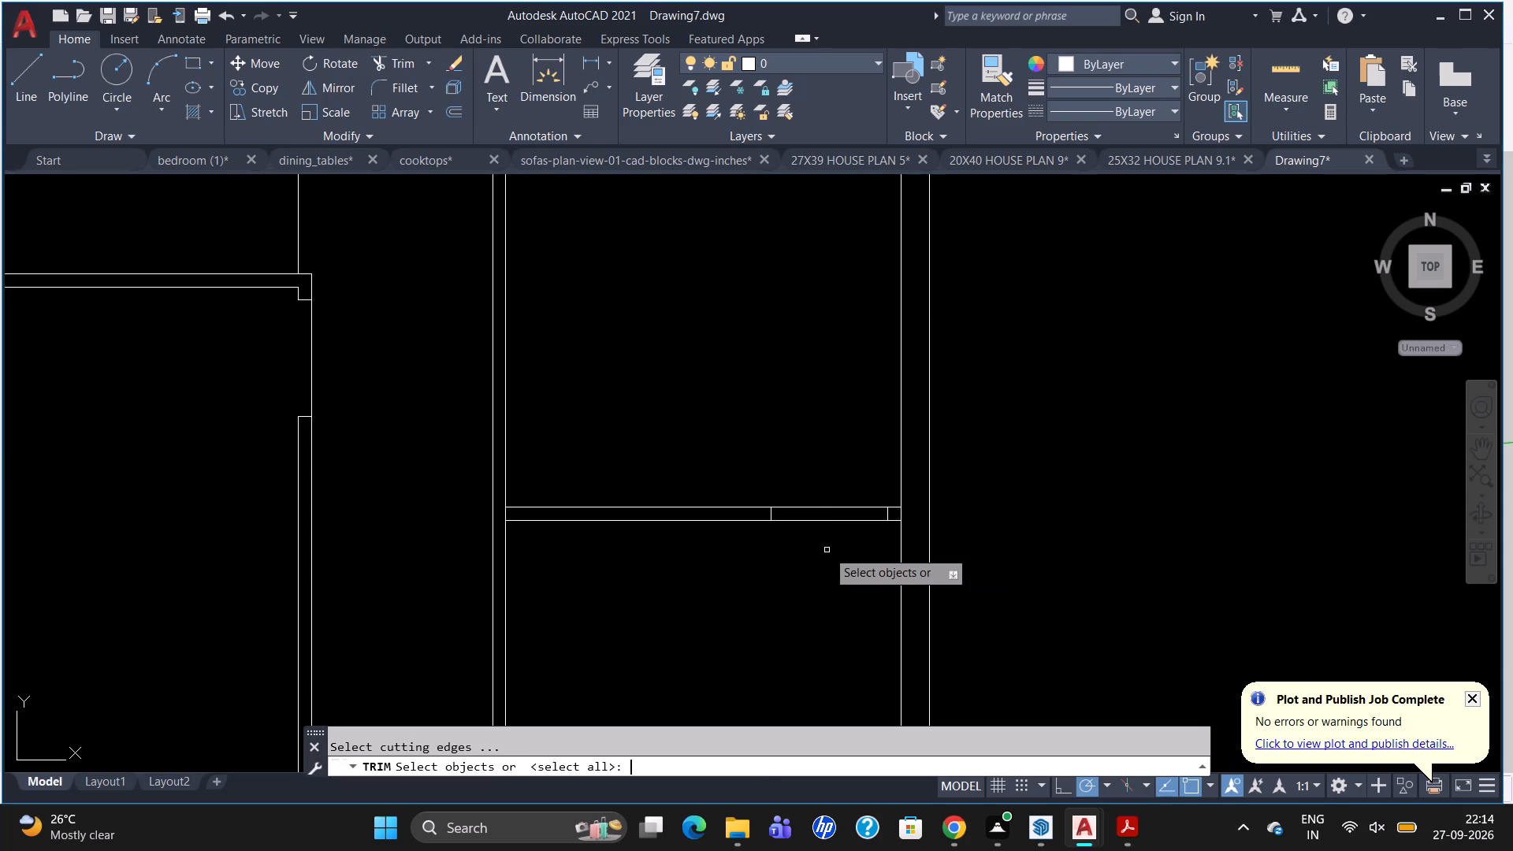
{"action": "left_click", "coordinate": [838, 522]}
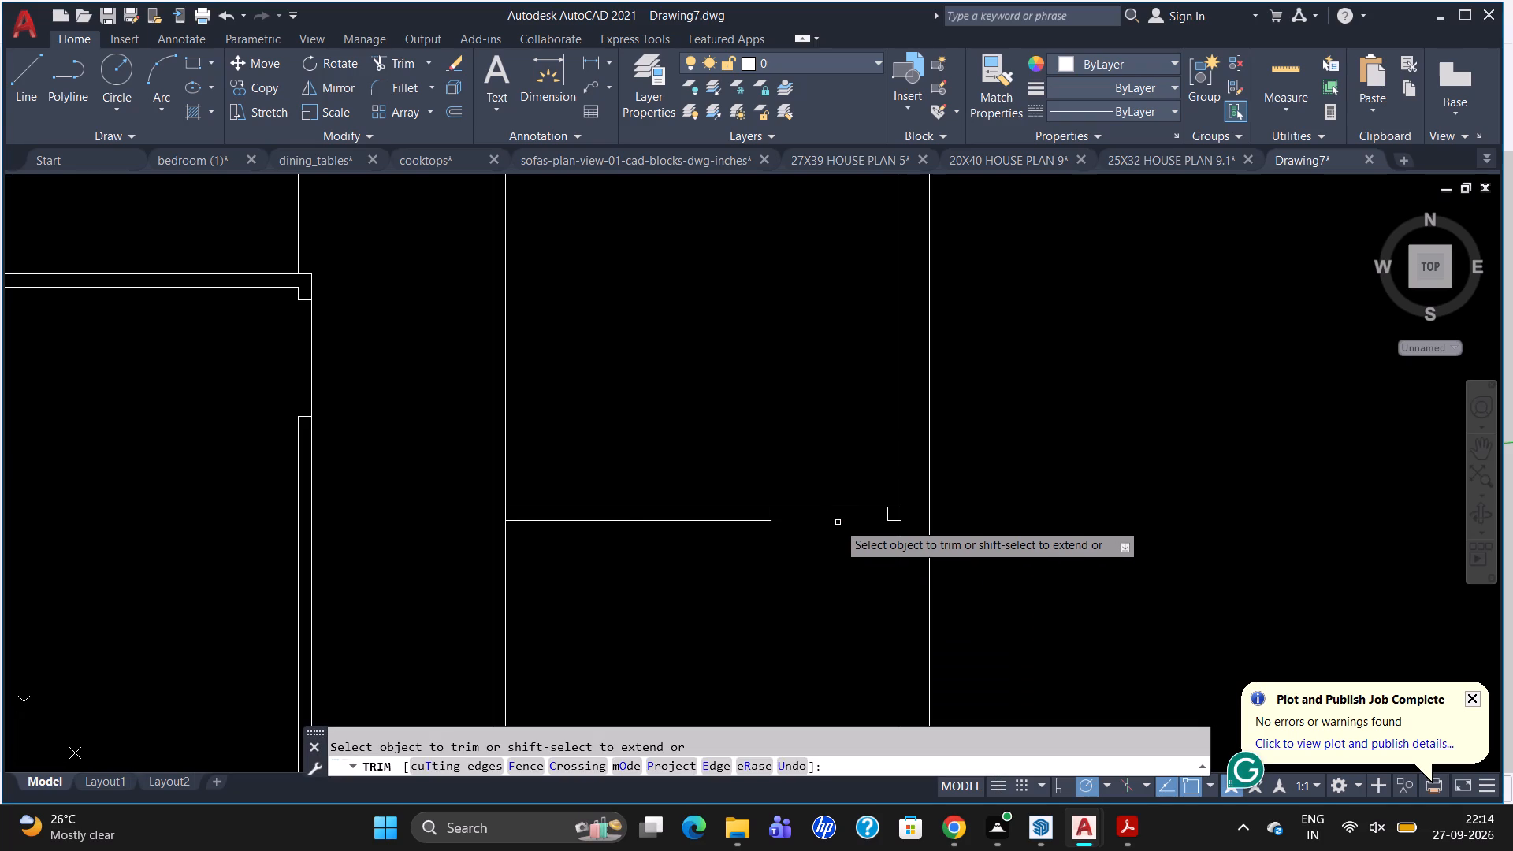
{"action": "scroll", "coordinate": [838, 526], "scroll_direction": "down", "scroll_amount": 3}
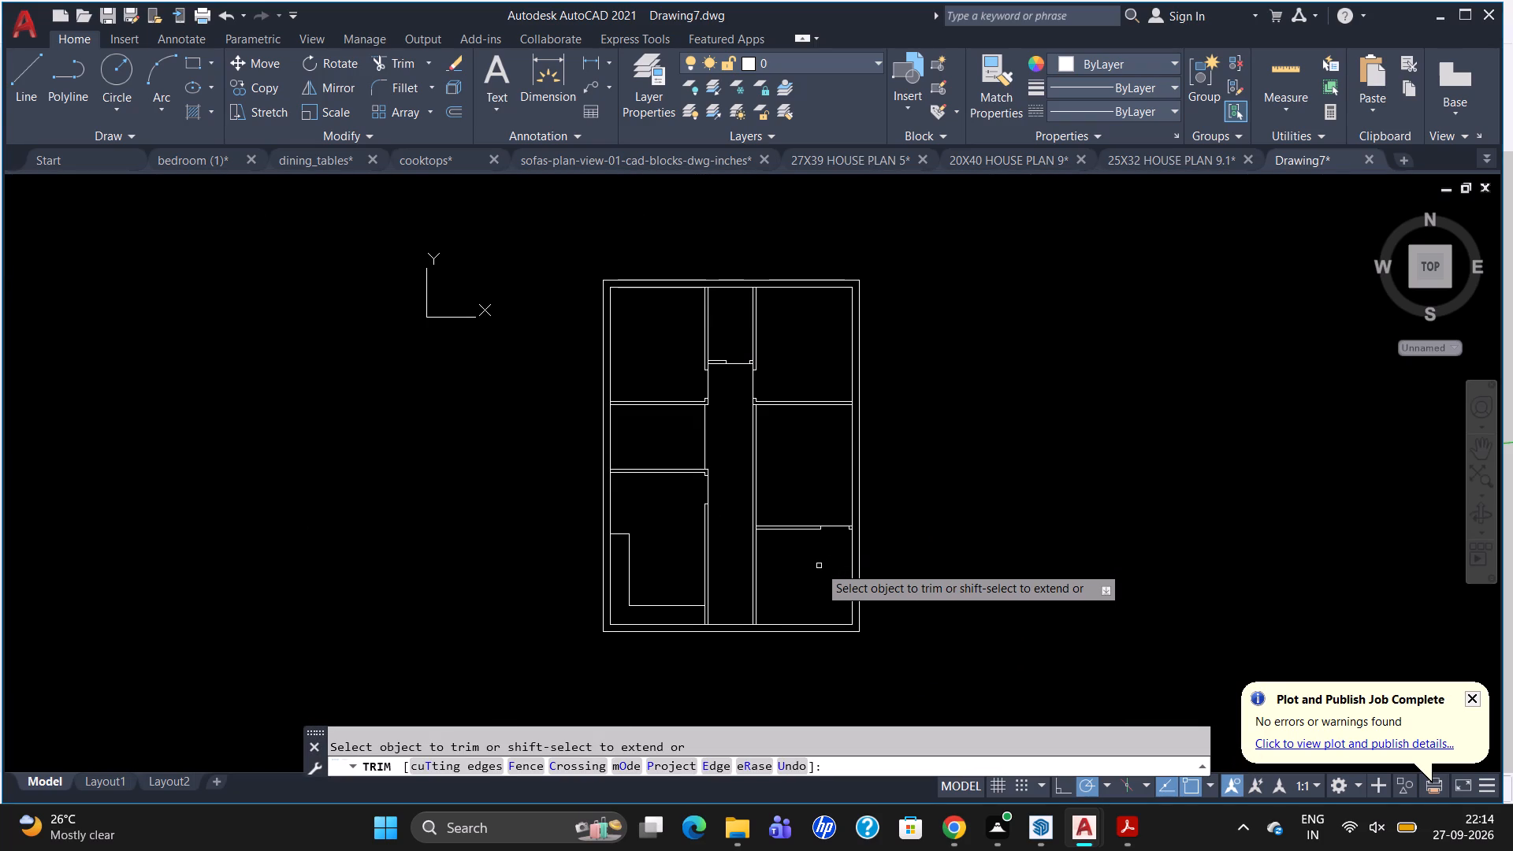
{"action": "key", "text": "Escape"}
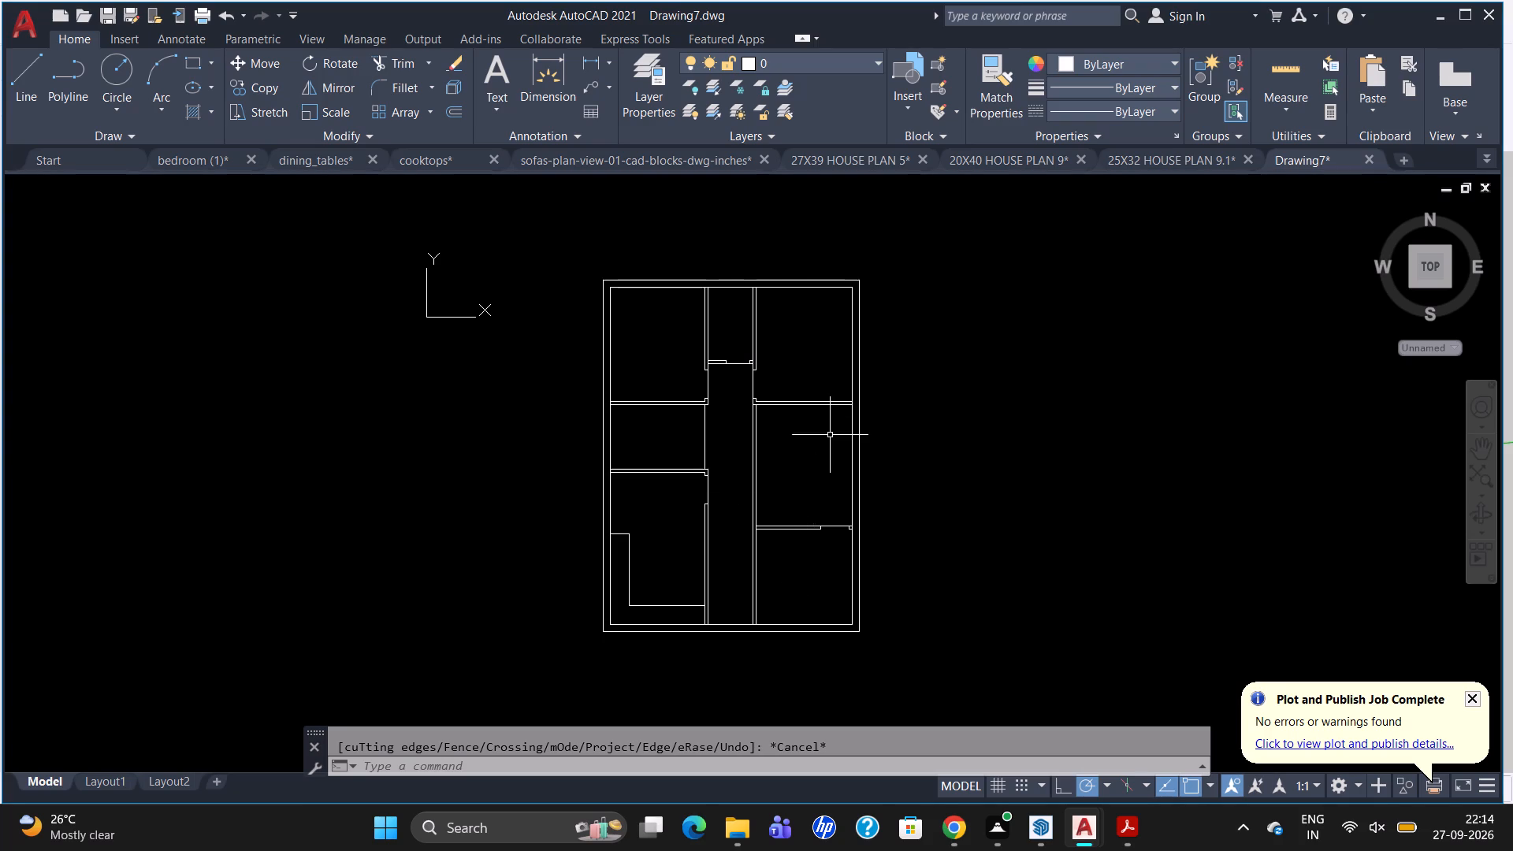
Draw a line extending the southeast partition's north line west across the second vertical partition to its west line.
{"action": "scroll", "coordinate": [768, 480], "scroll_direction": "up", "scroll_amount": 1}
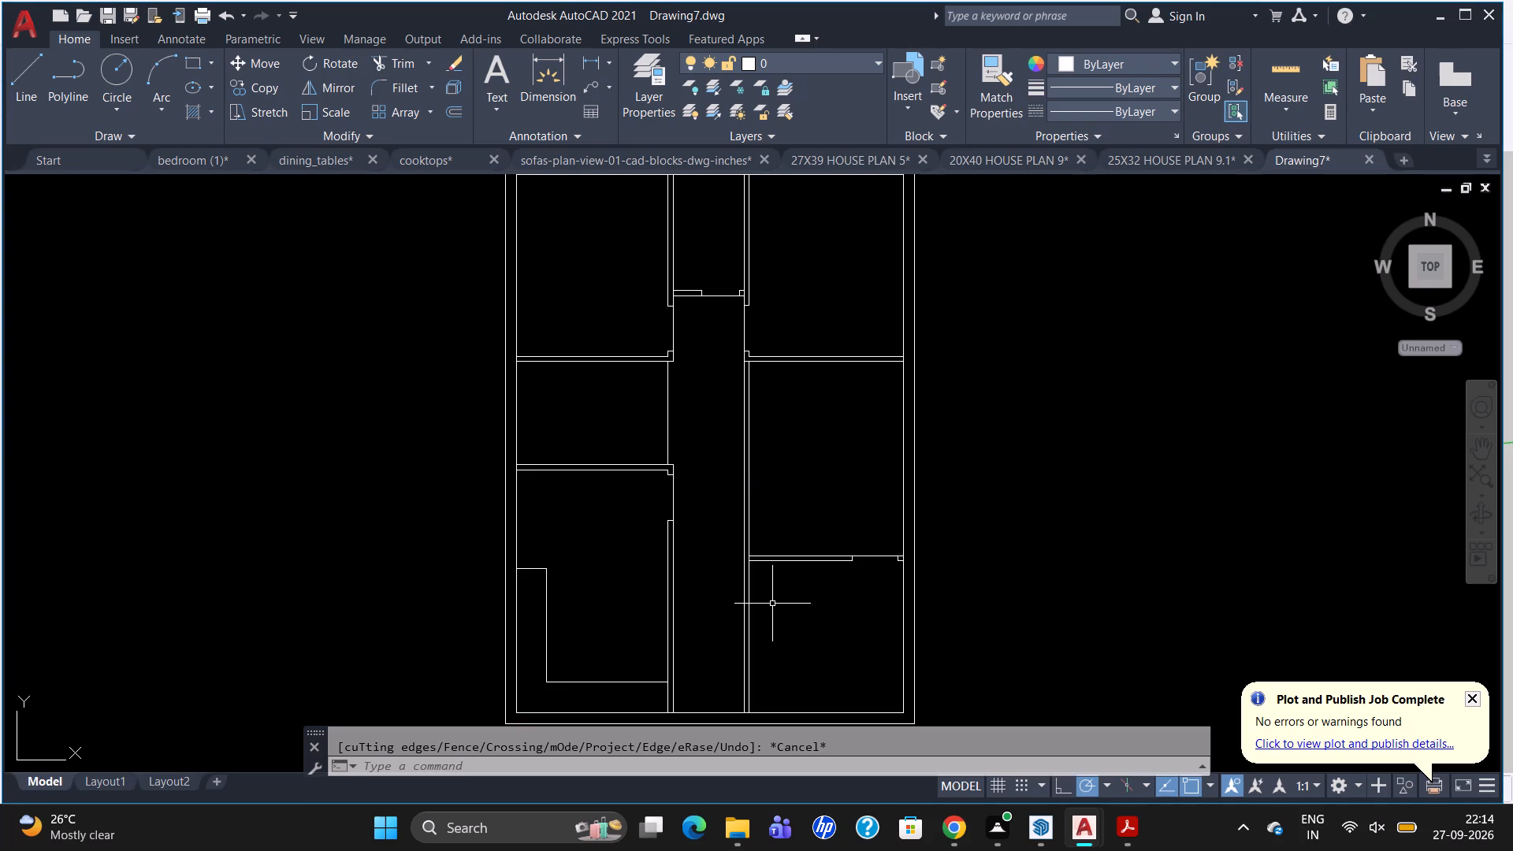
{"action": "key", "text": "l"}
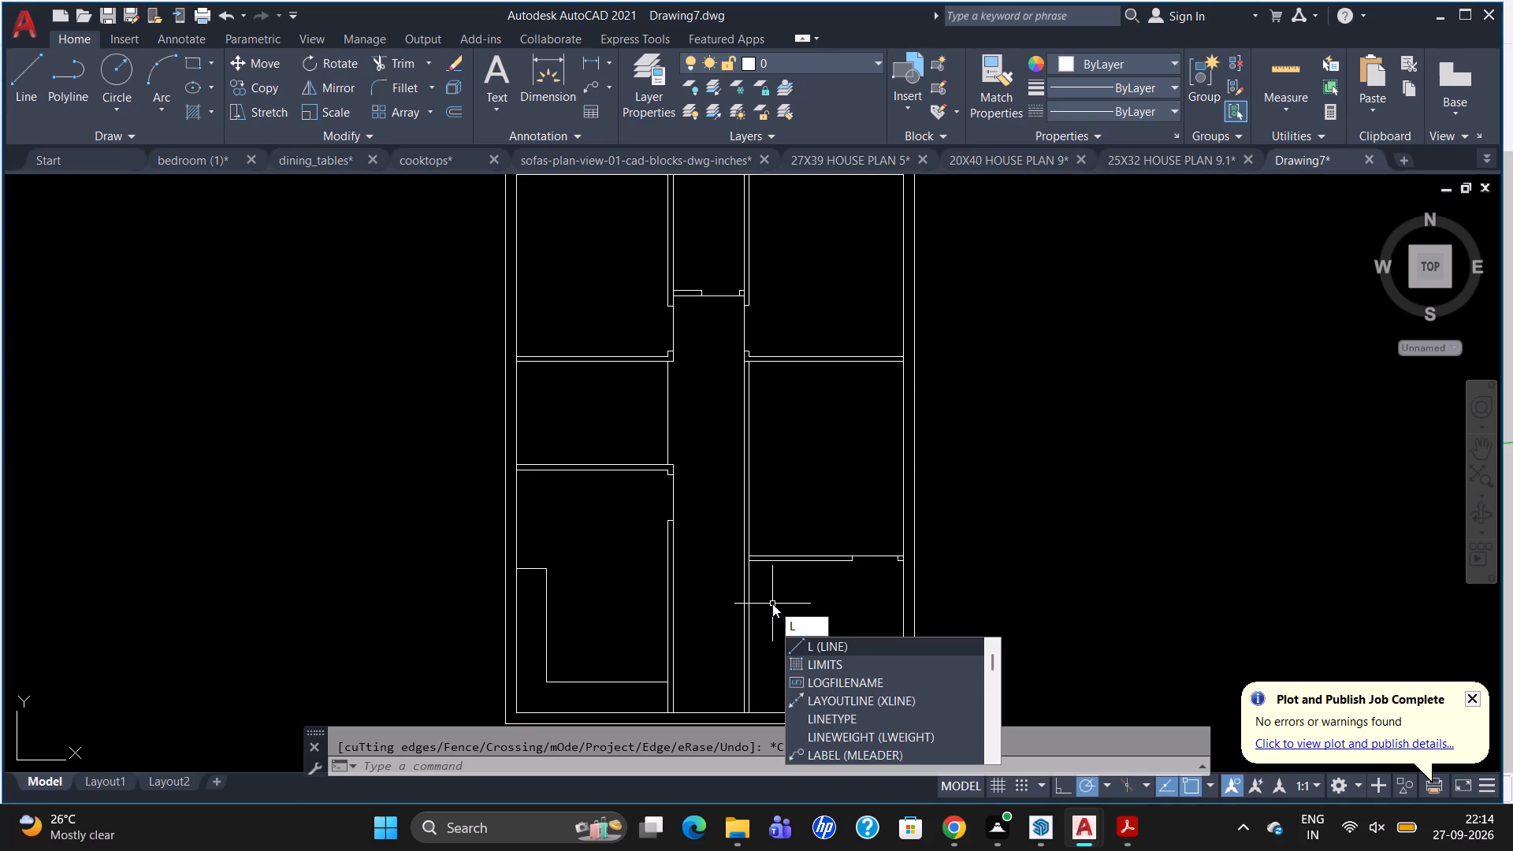
{"action": "key", "text": "Return"}
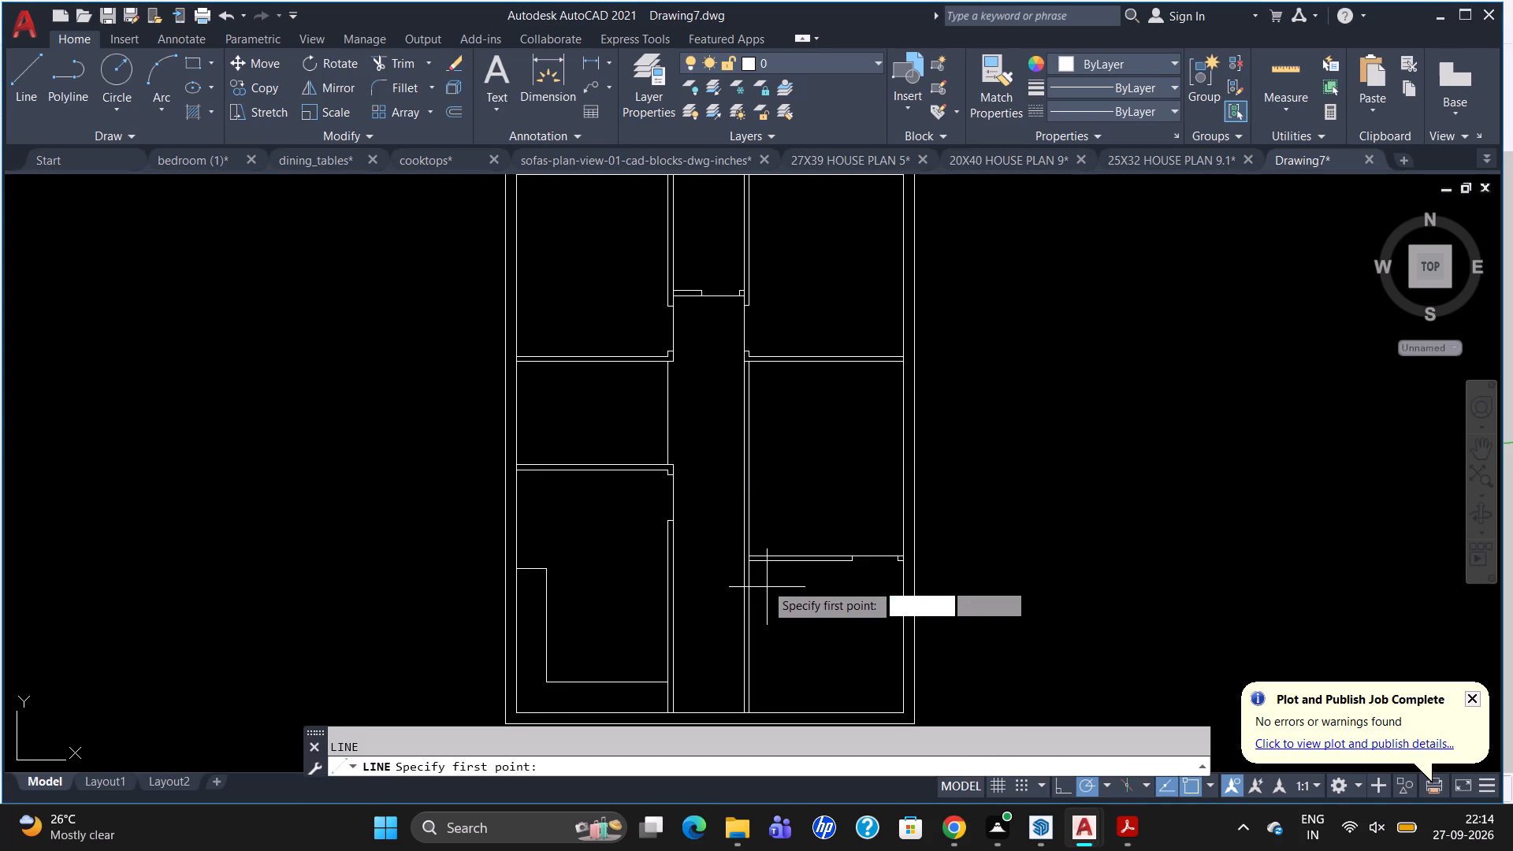
{"action": "scroll", "coordinate": [742, 556], "scroll_direction": "up", "scroll_amount": 3}
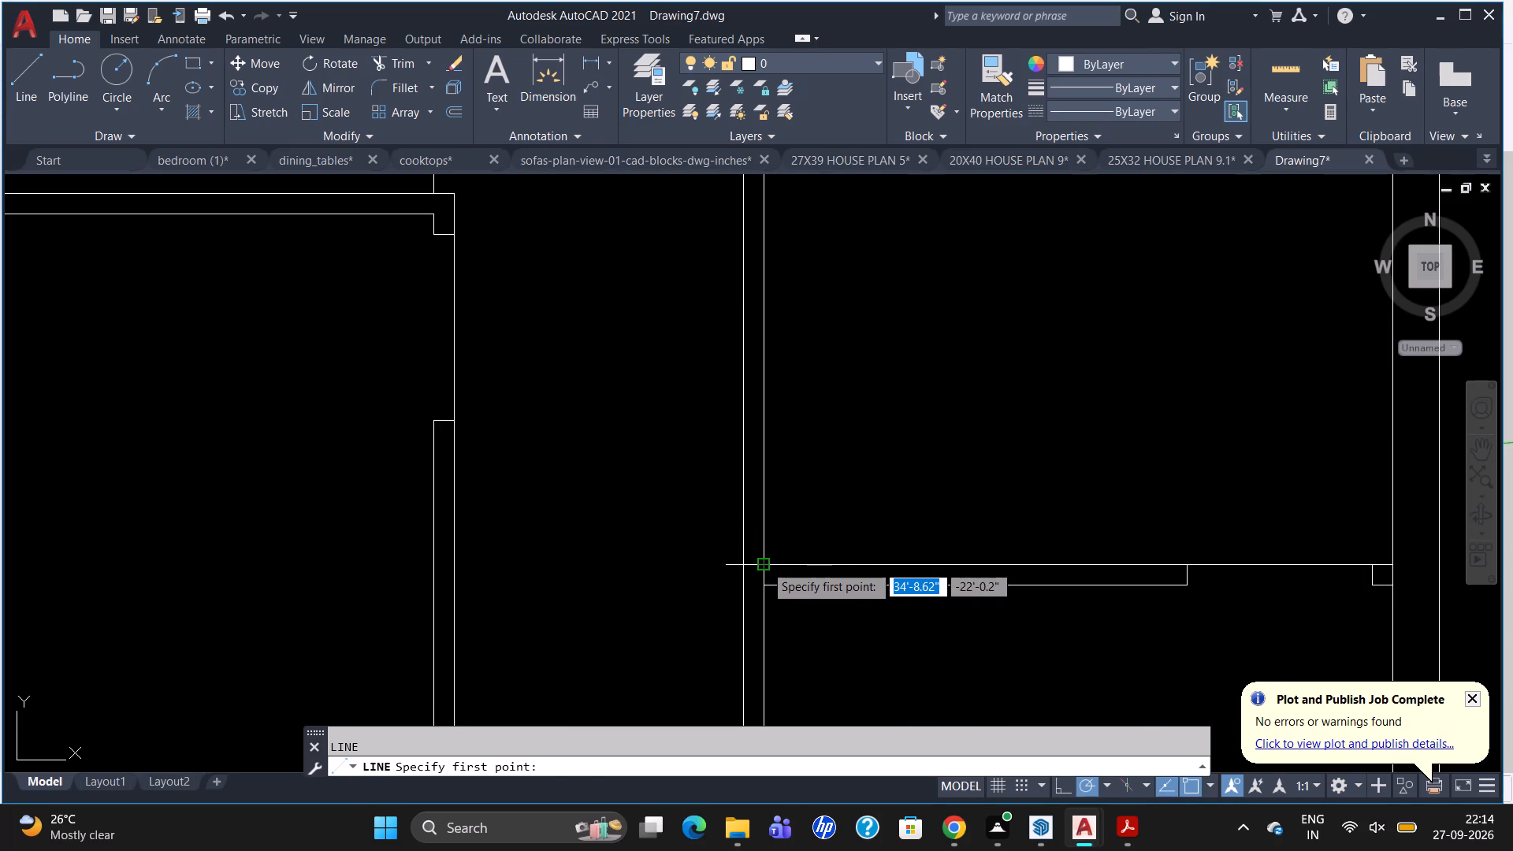
{"action": "left_click", "coordinate": [764, 564]}
{"action": "left_click", "coordinate": [751, 567]}
{"action": "key", "text": "space"}
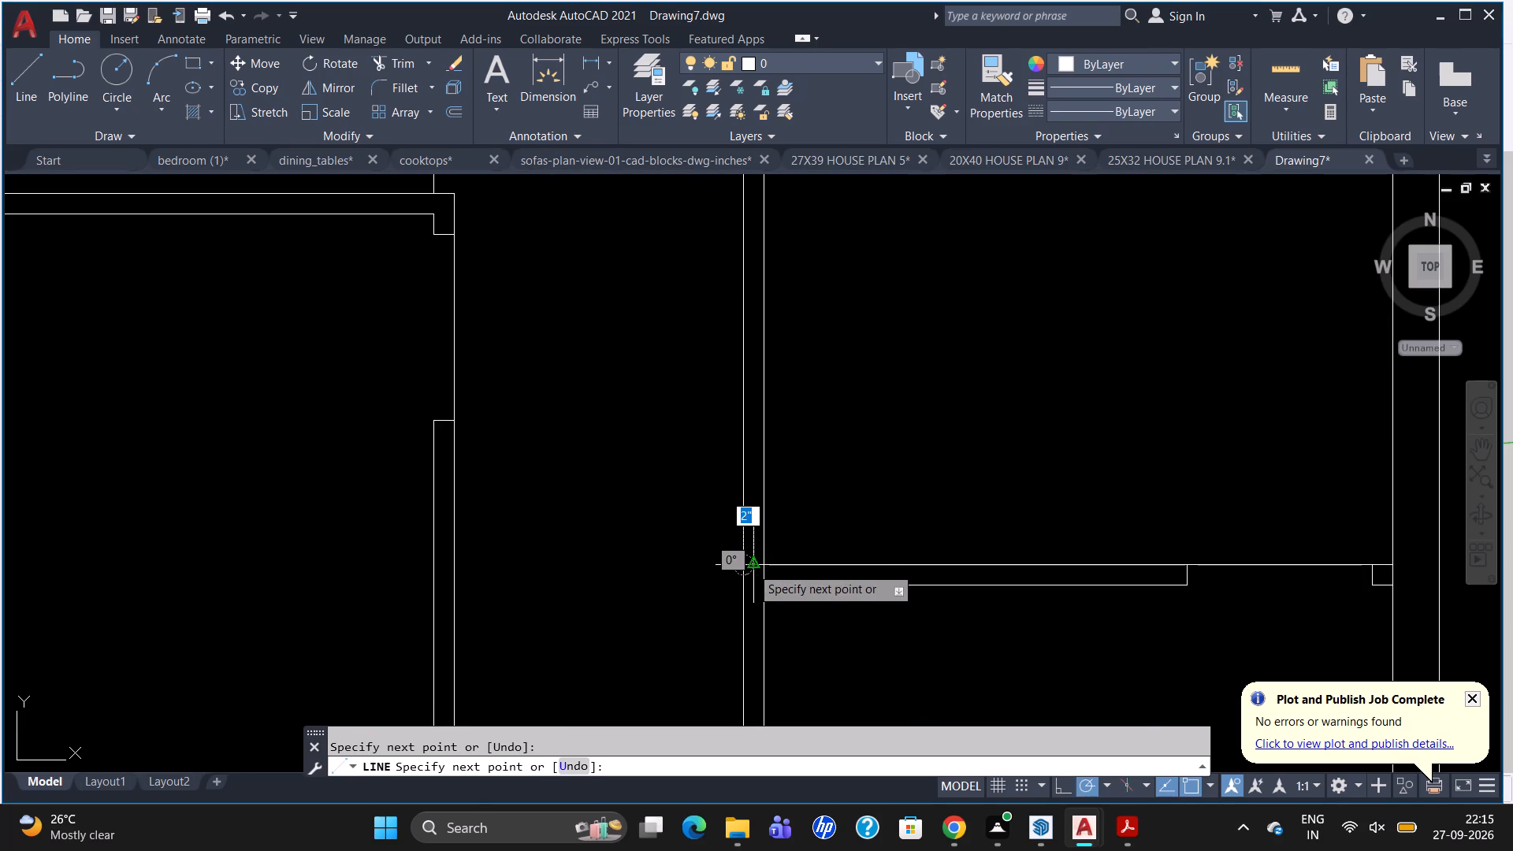
Trim the second vertical partition's east line between the two horizontal partition lines at the southeast room's corner.
{"action": "type", "text": "TR"}
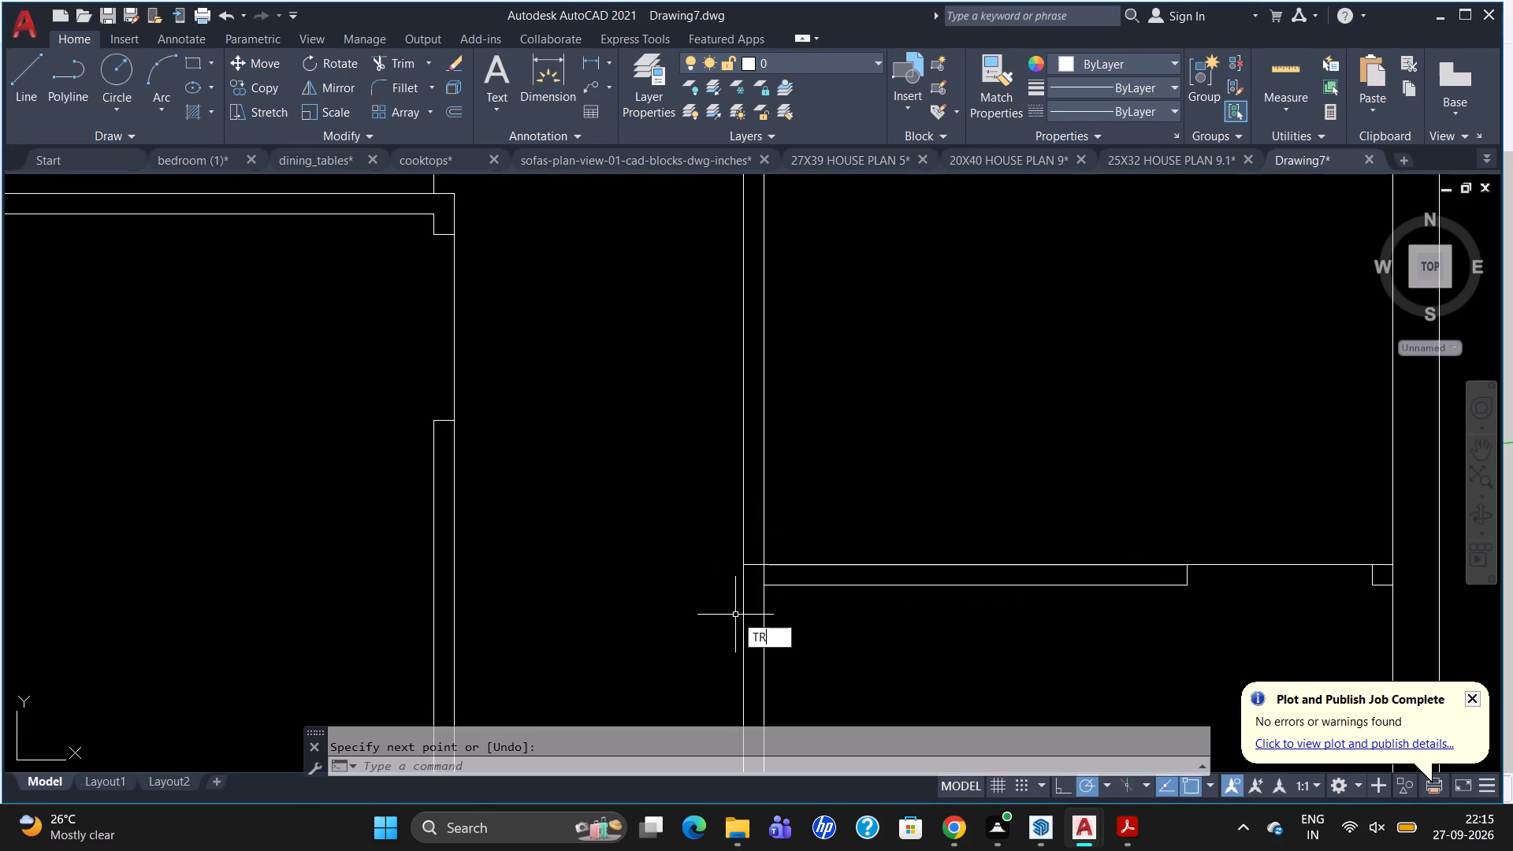
{"action": "key", "text": "Return"}
{"action": "key", "text": "Return"}
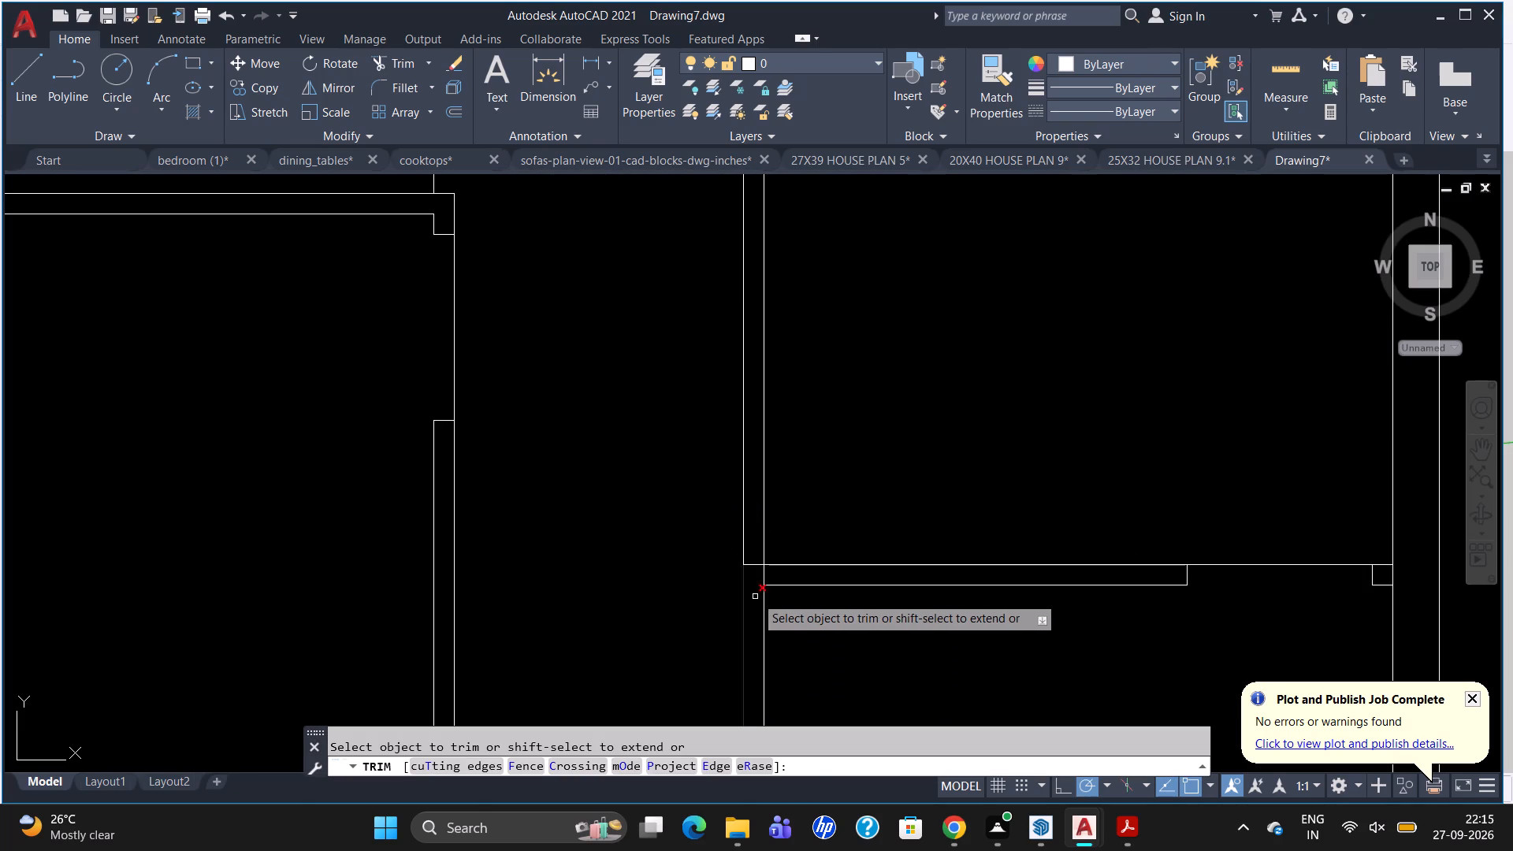
{"action": "left_click", "coordinate": [765, 576]}
Remove both lines of the second vertical partition between the northeast room's partition and the southeast room's partition.
{"action": "scroll", "coordinate": [765, 576], "scroll_direction": "down", "scroll_amount": 2}
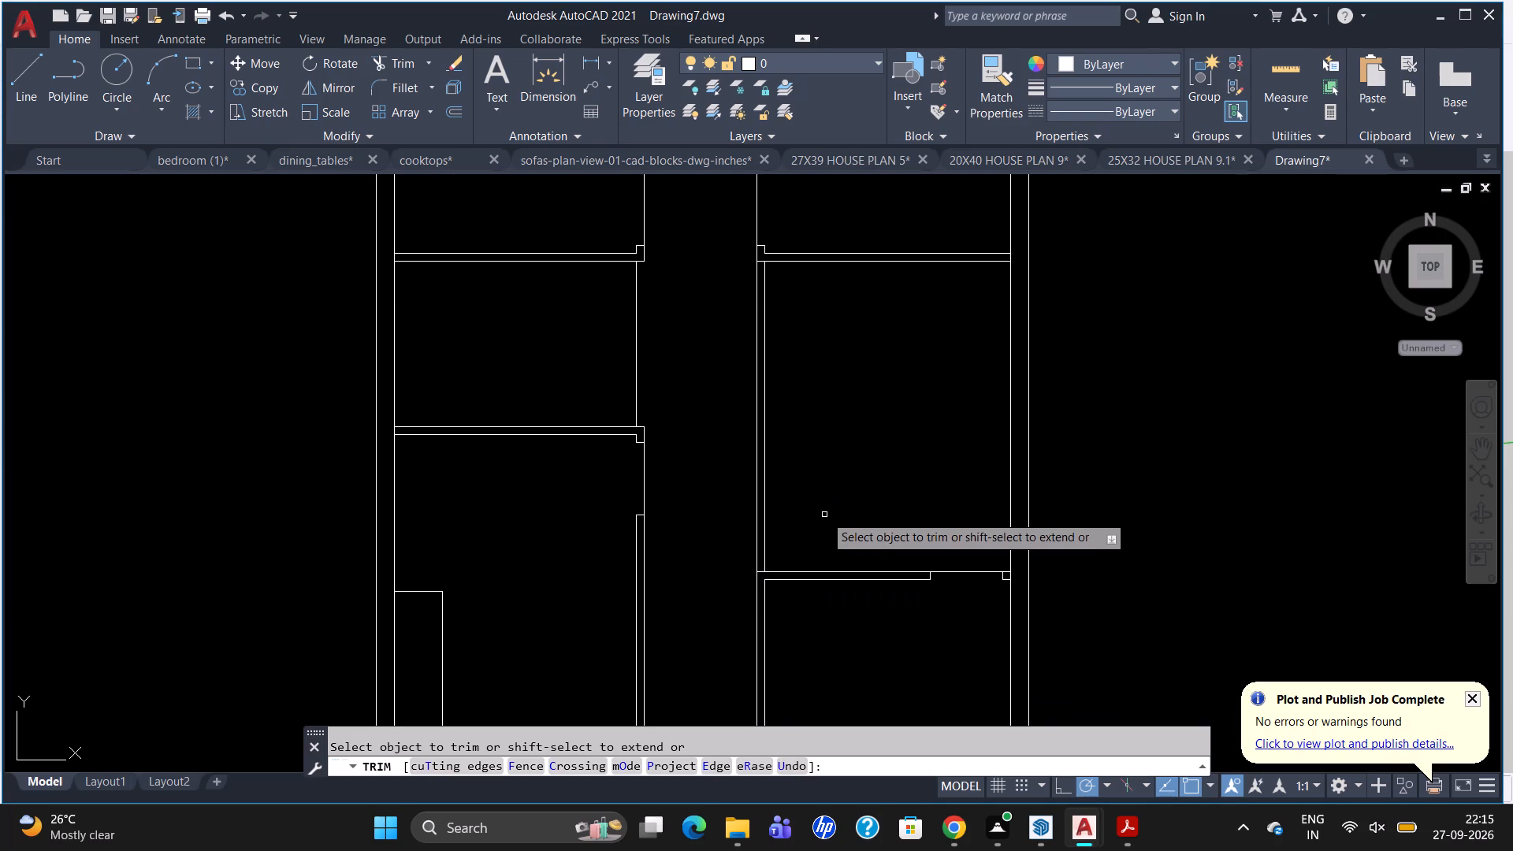
{"action": "left_click_drag", "start_coordinate": [822, 508], "coordinate": [749, 481]}
{"action": "left_click", "coordinate": [749, 481]}
{"action": "left_click", "coordinate": [749, 481]}
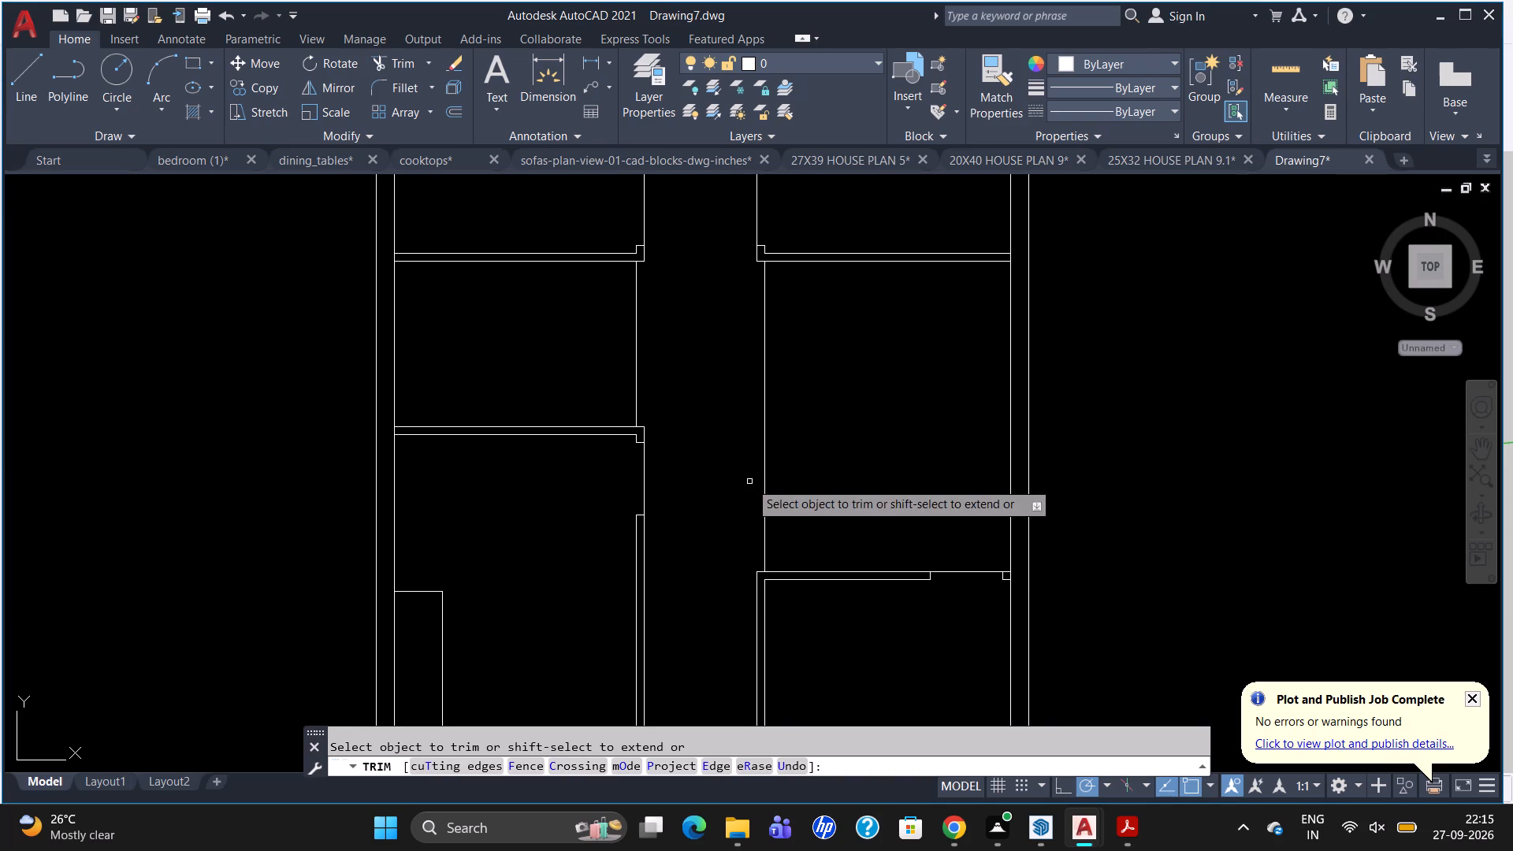
{"action": "key", "text": "Escape"}
{"action": "left_click", "coordinate": [766, 463]}
{"action": "key", "text": "Delete"}
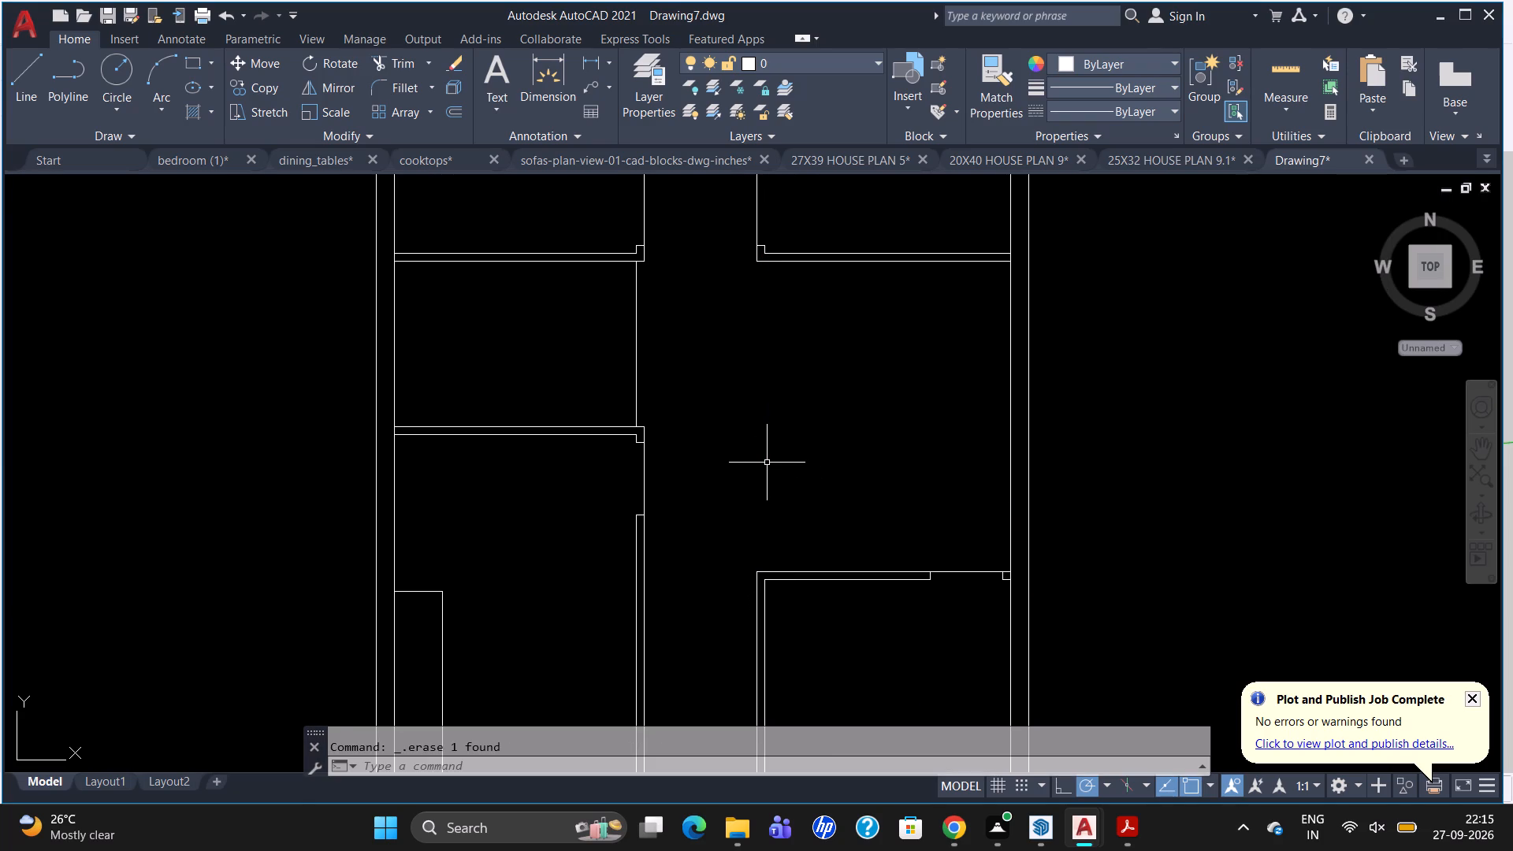
Copy the third plan-view bed of the top row in the bedroom (1) drawing and paste it into Drawing7's northwest room.
{"action": "scroll", "coordinate": [768, 459], "scroll_direction": "down", "scroll_amount": 2}
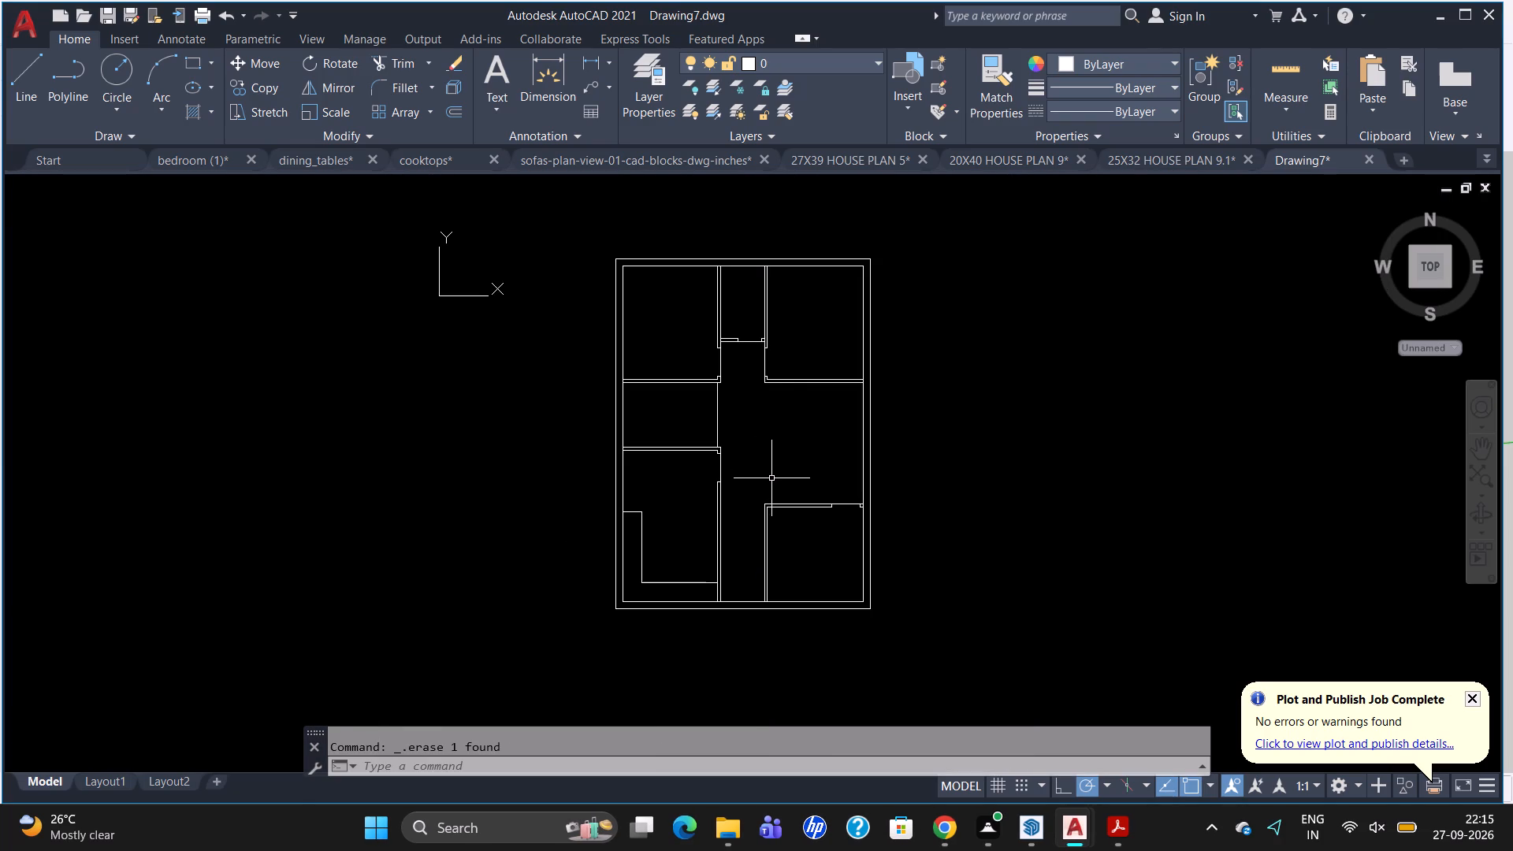
{"action": "scroll", "coordinate": [678, 255], "scroll_direction": "up", "scroll_amount": 1}
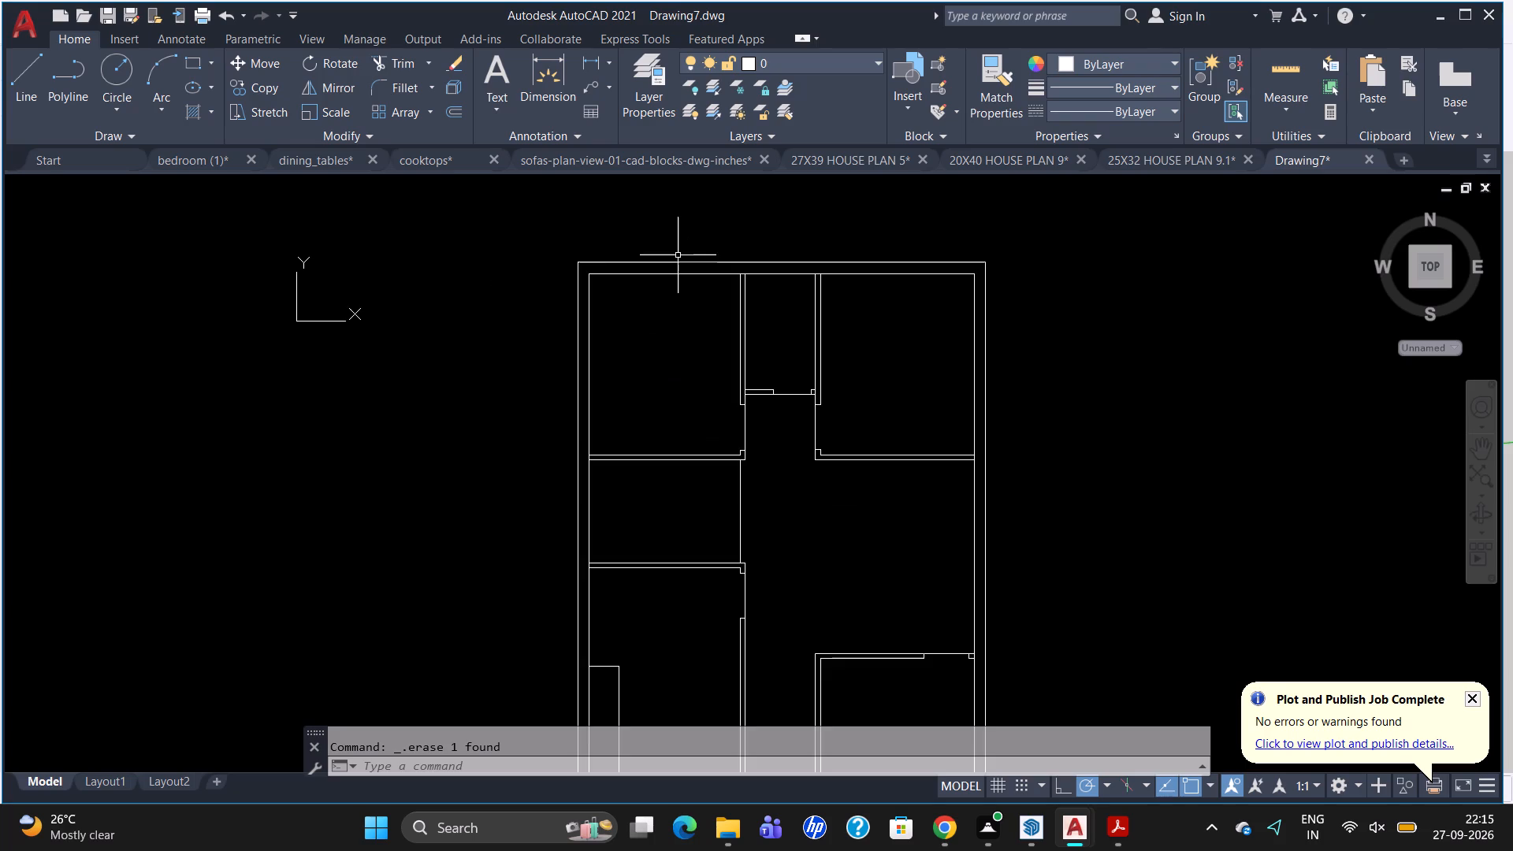
{"action": "left_click", "coordinate": [209, 162]}
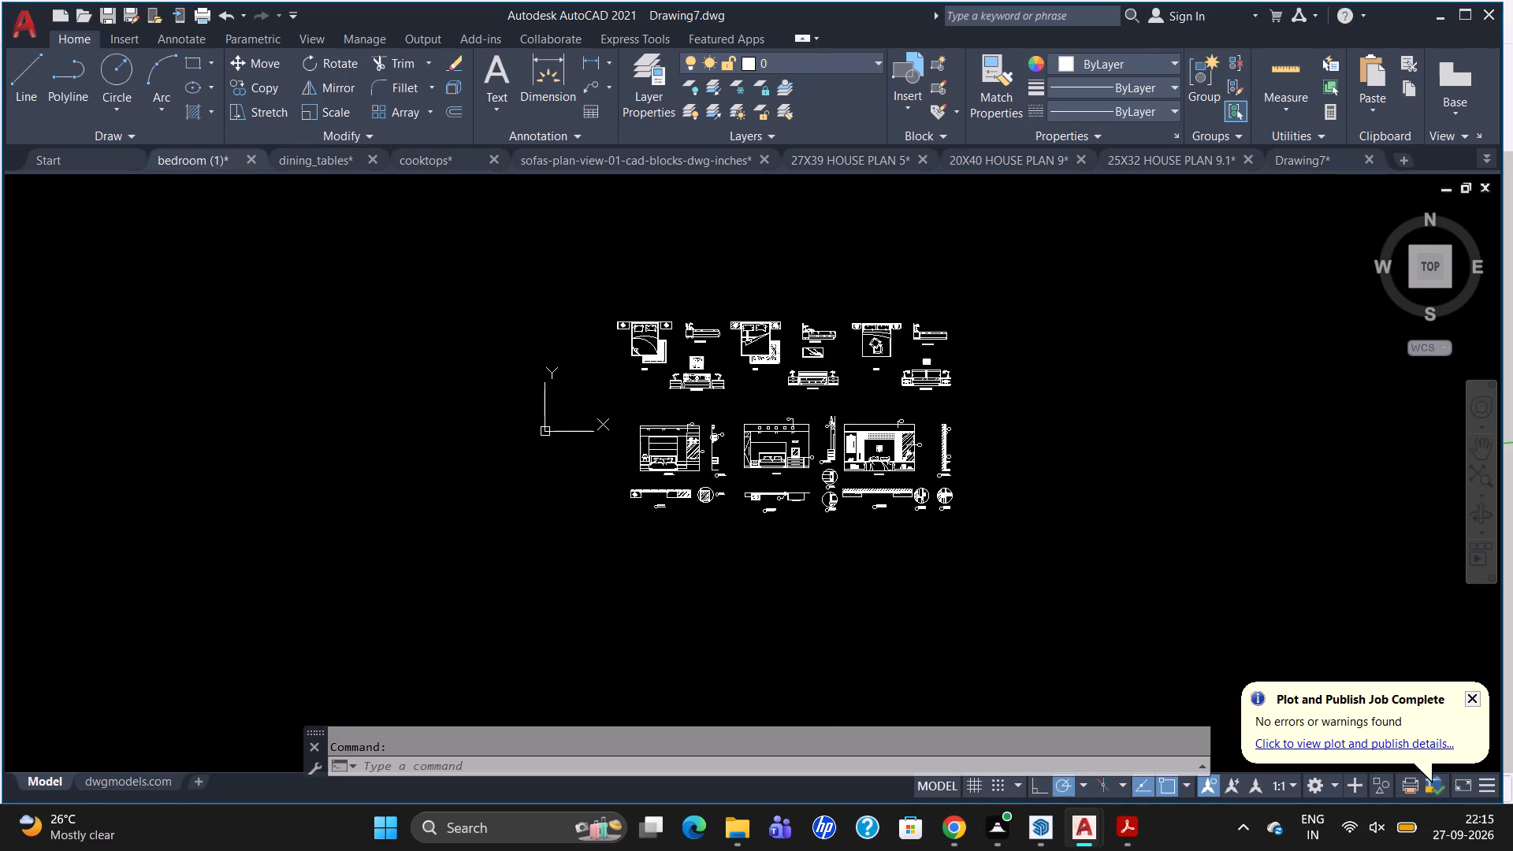
{"action": "left_click", "coordinate": [860, 331]}
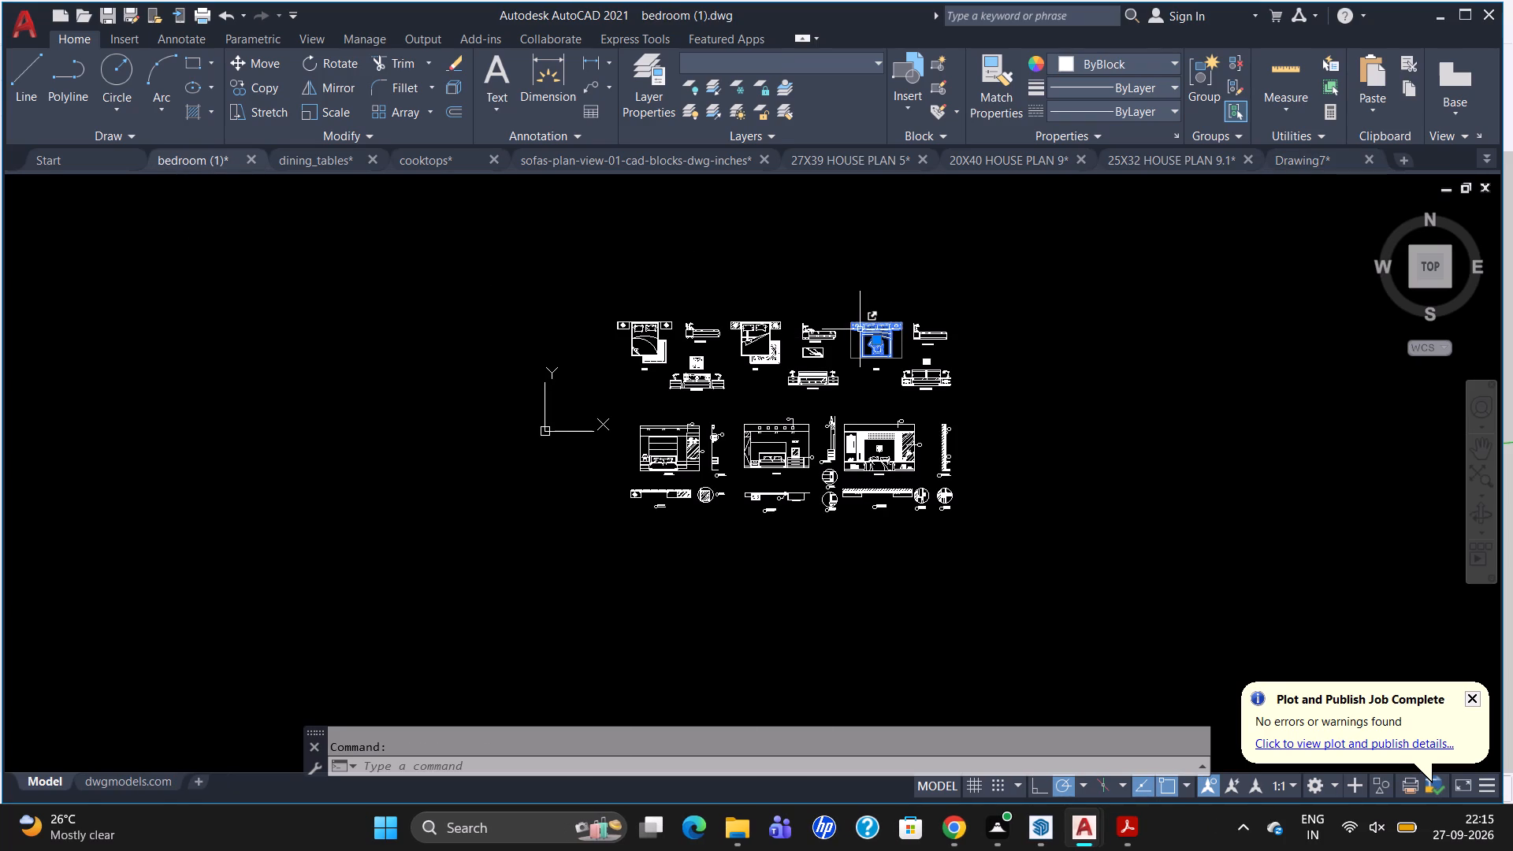
{"action": "key", "text": "ctrl+c"}
{"action": "left_click", "coordinate": [1332, 161]}
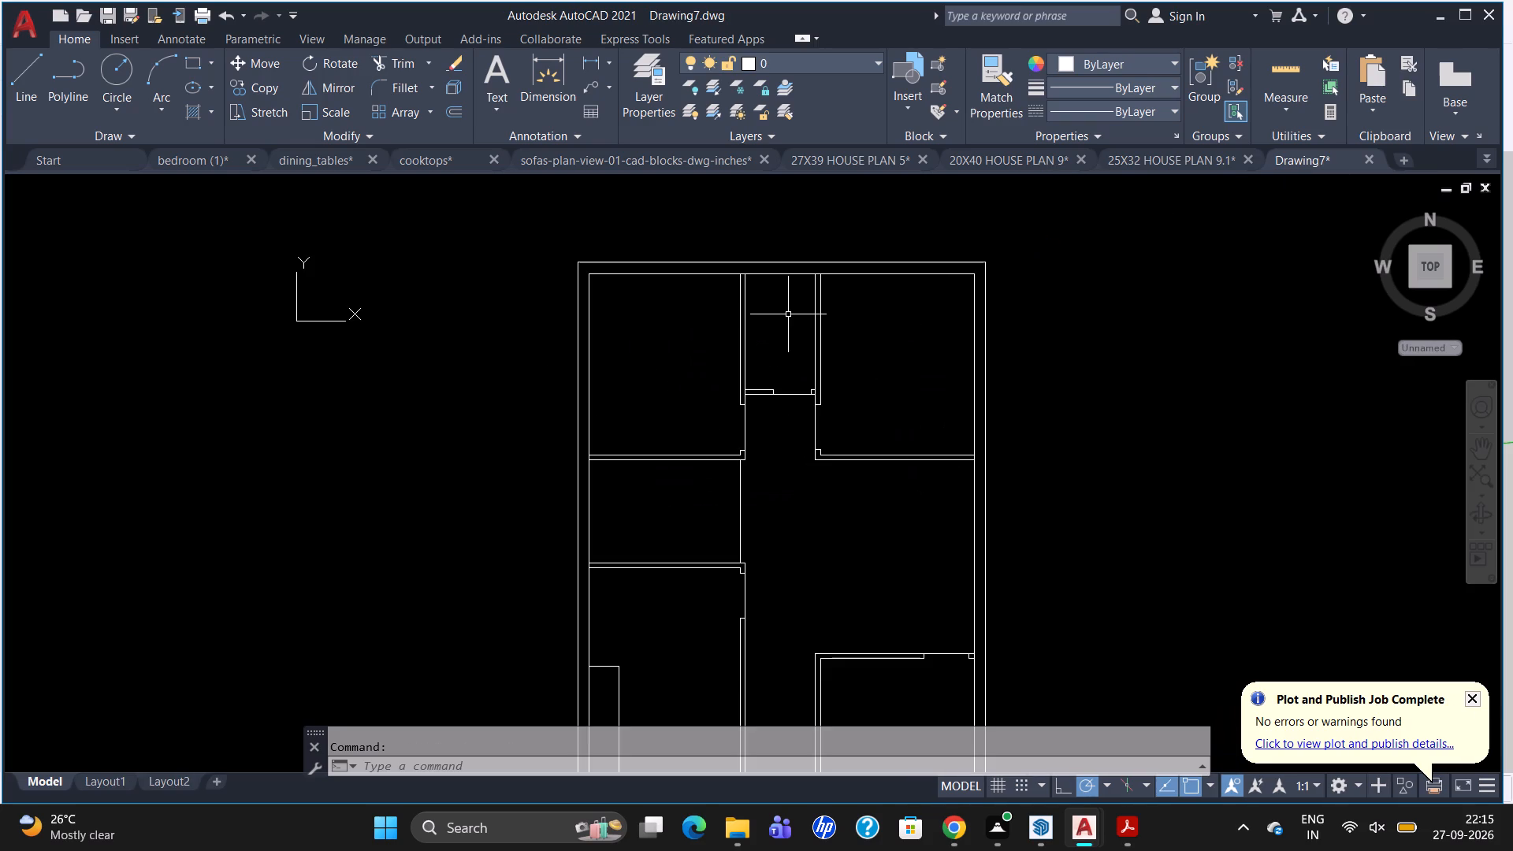
{"action": "key", "text": "ctrl+v"}
{"action": "left_click", "coordinate": [683, 355]}
{"action": "left_click_drag", "start_coordinate": [710, 377], "coordinate": [711, 377]}
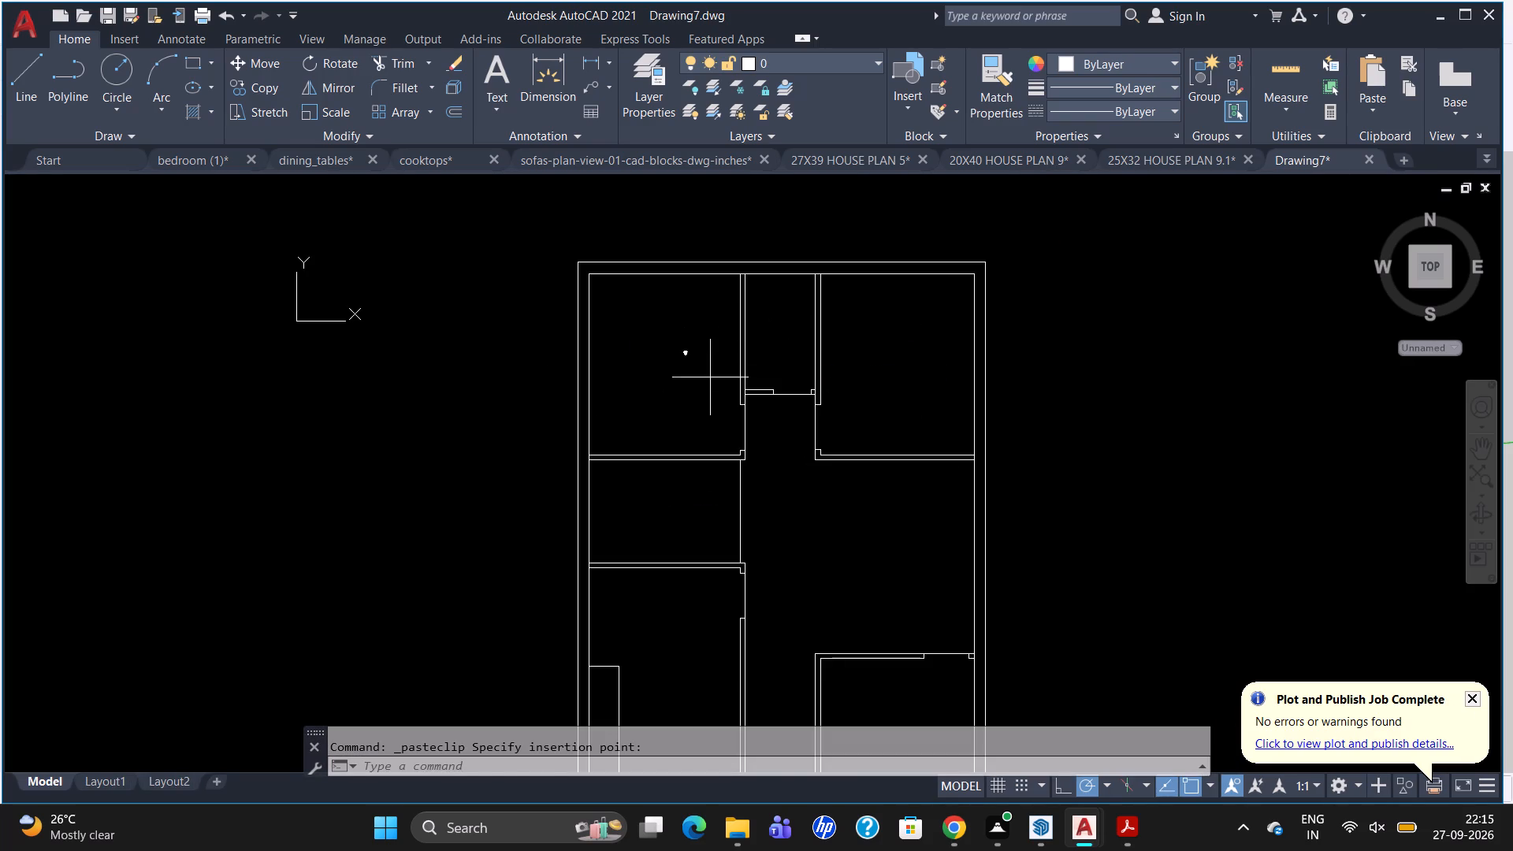
Group all the parts of the bed pasted in the northwest room.
{"action": "left_click_drag", "start_coordinate": [711, 377], "coordinate": [645, 366]}
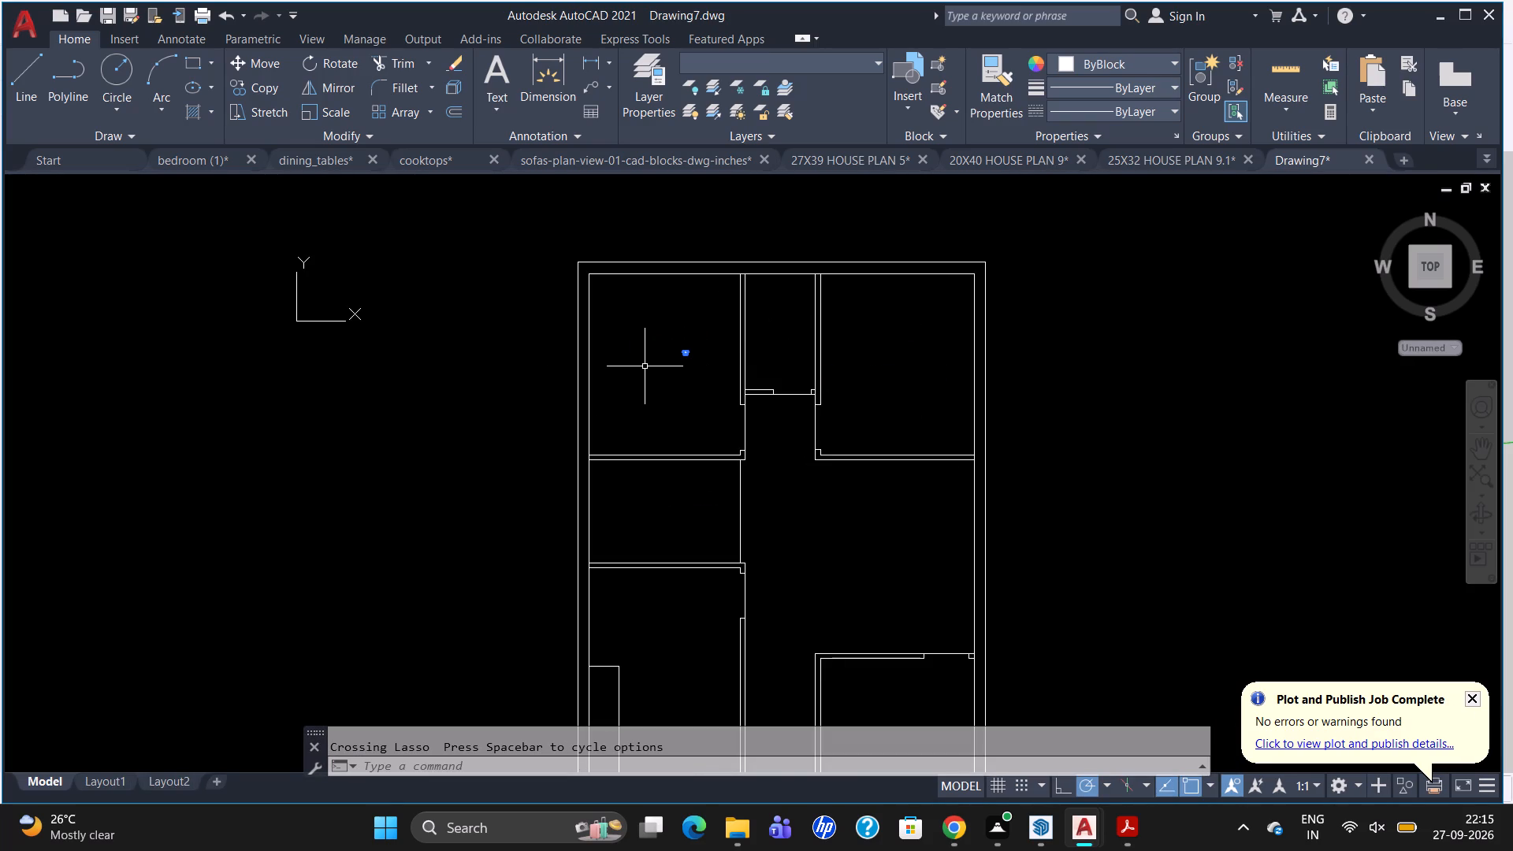
{"action": "key", "text": "g"}
{"action": "key", "text": "Return"}
Scale the grouped bed up to furniture size so its headboard sits near the northwest room's north wall.
{"action": "type", "text": "SC"}
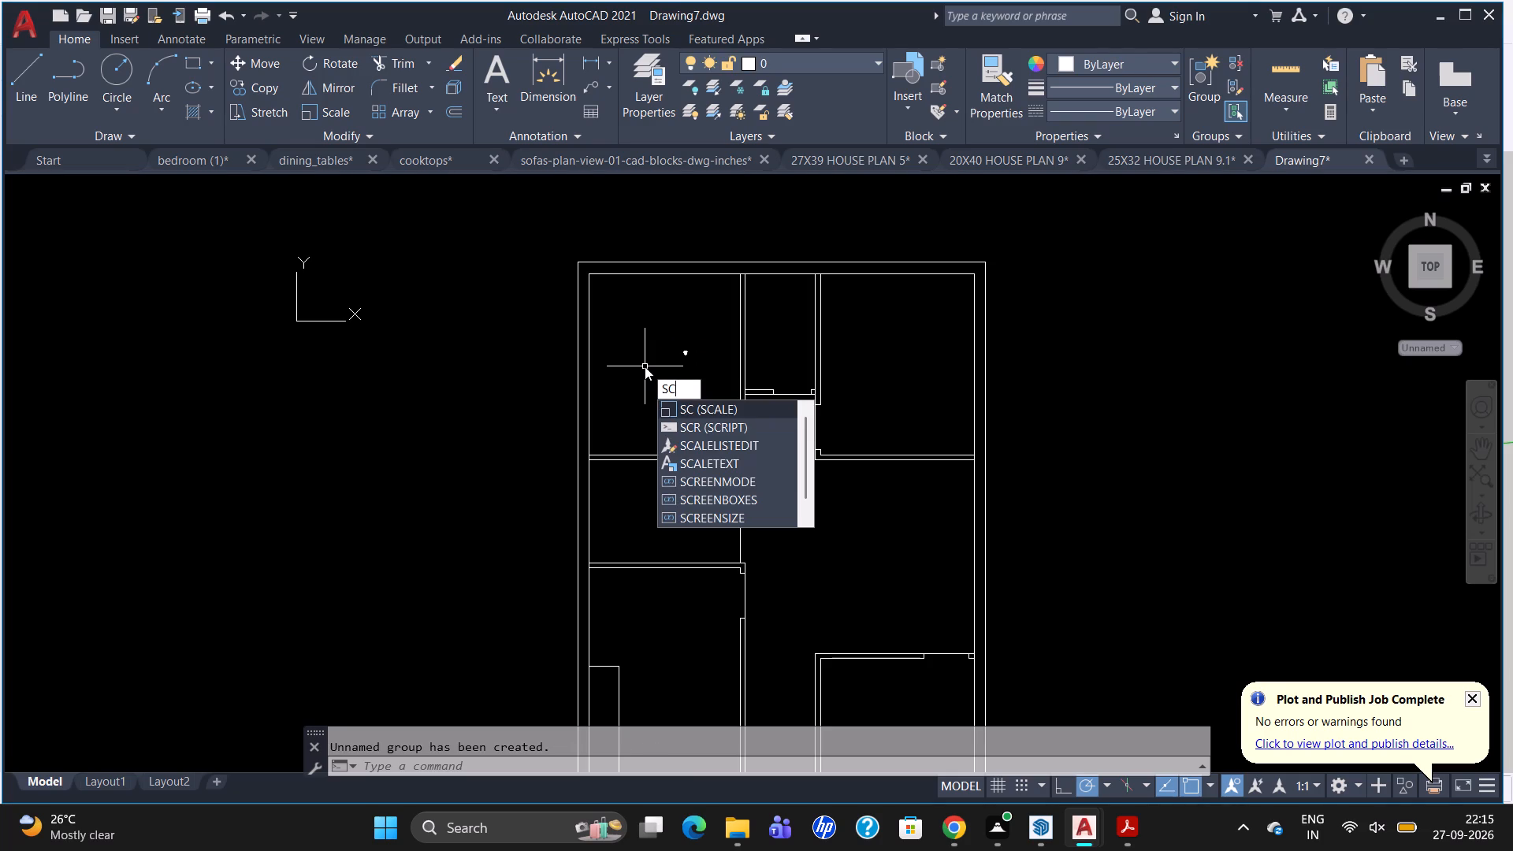
{"action": "key", "text": "Return"}
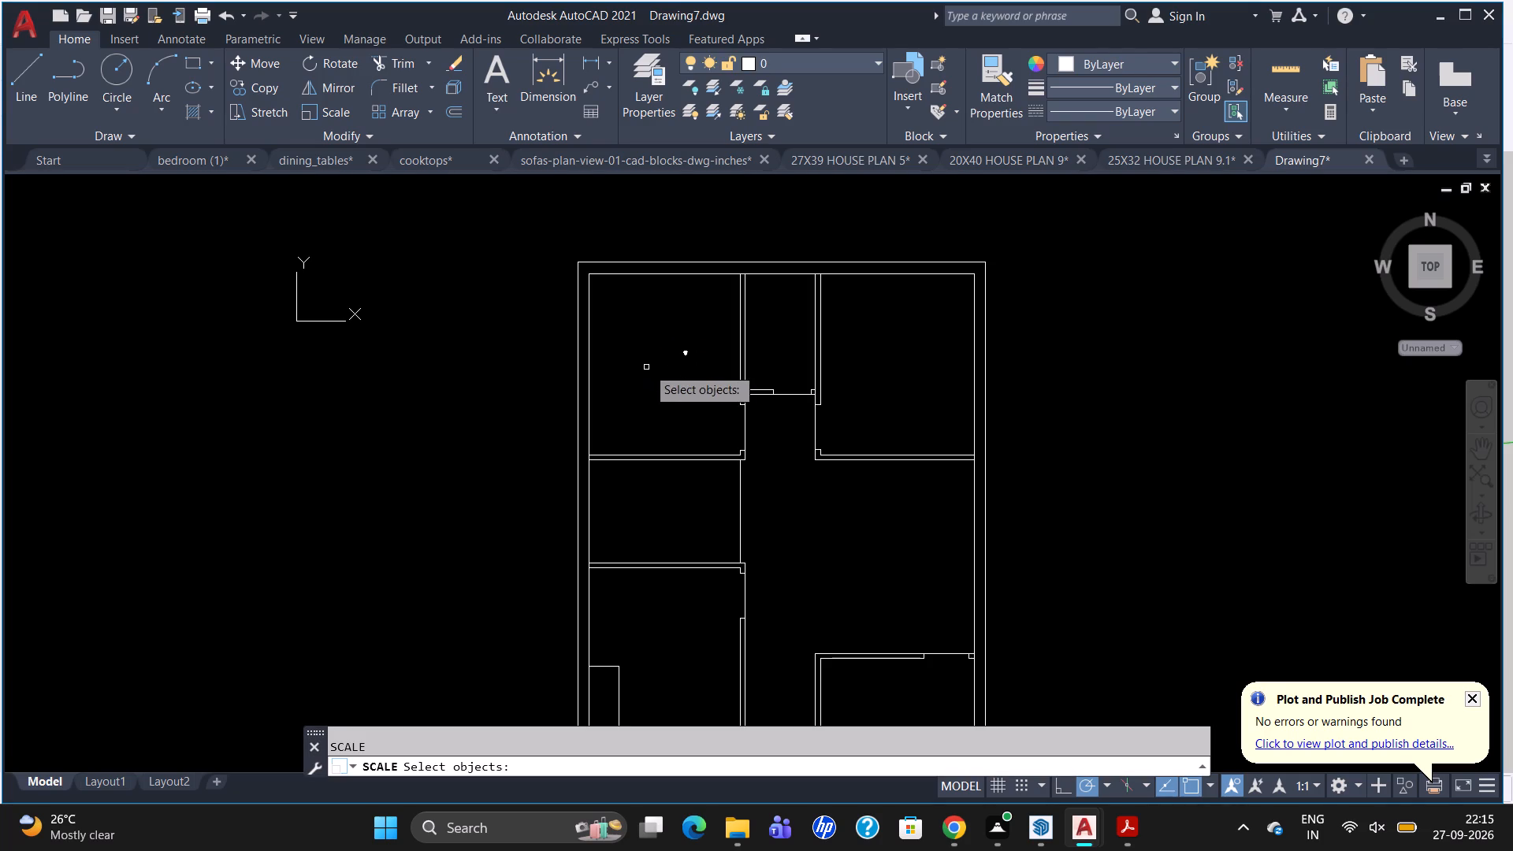
{"action": "left_click", "coordinate": [688, 352]}
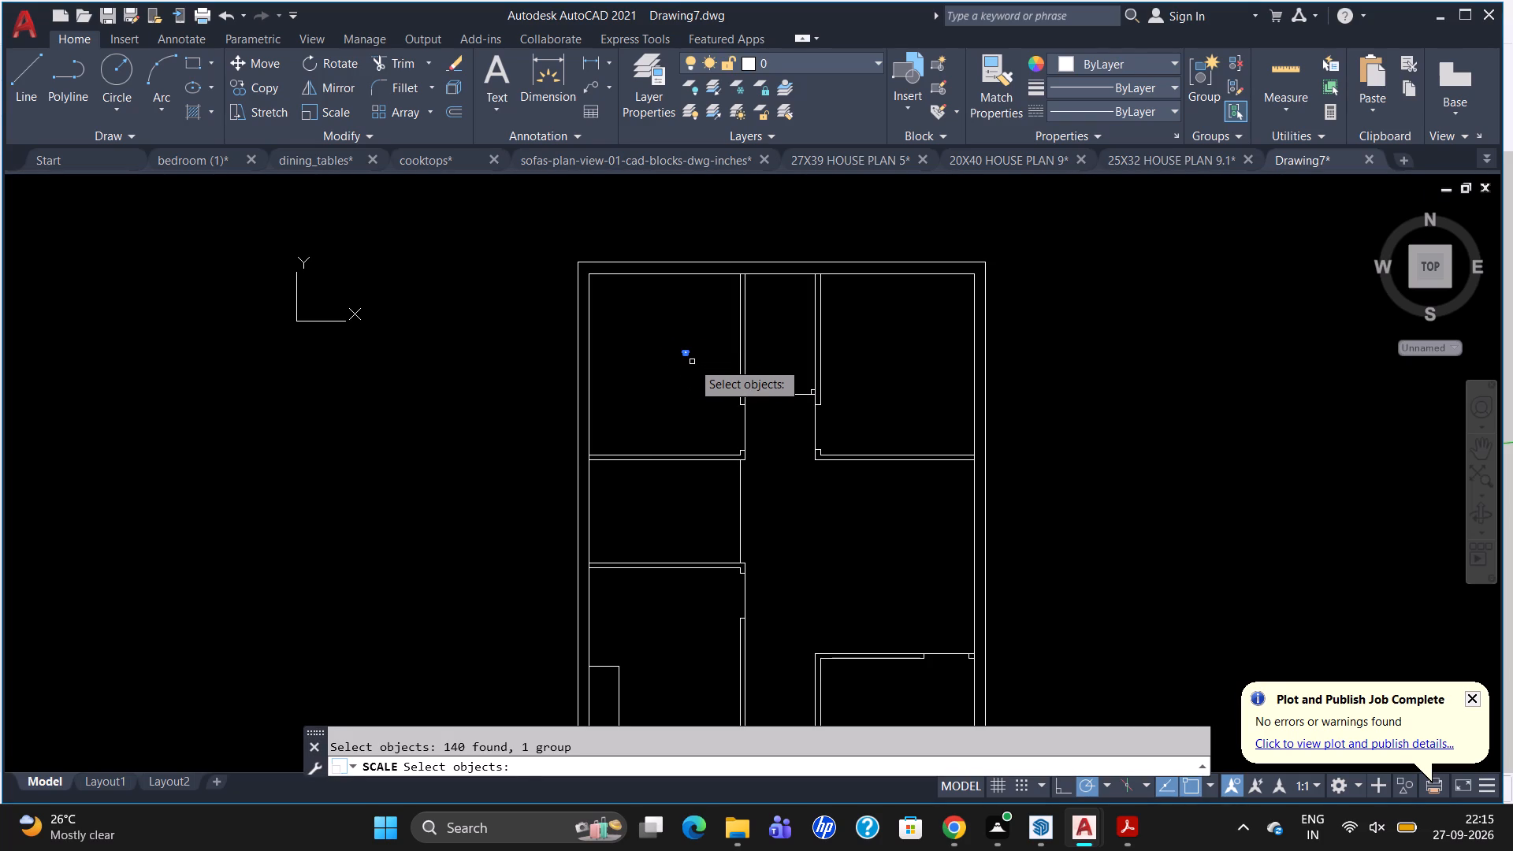
{"action": "key", "text": "Return"}
{"action": "left_click", "coordinate": [692, 362]}
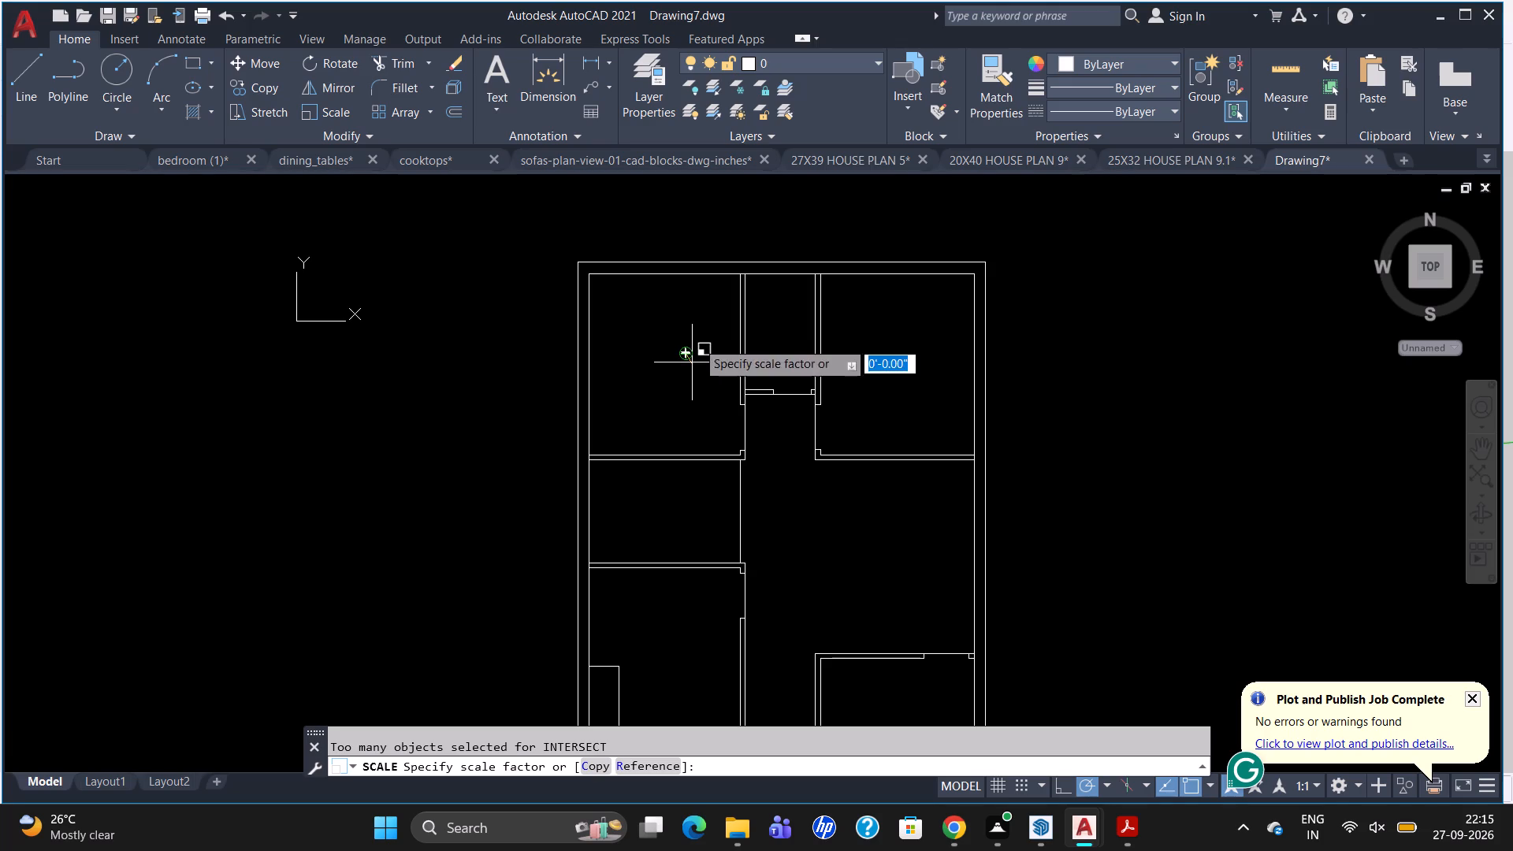
{"action": "left_click", "coordinate": [701, 298]}
Copy the northwest bed about 15'-8" due east into the northeast room and again into the southeast room.
{"action": "left_click", "coordinate": [693, 314]}
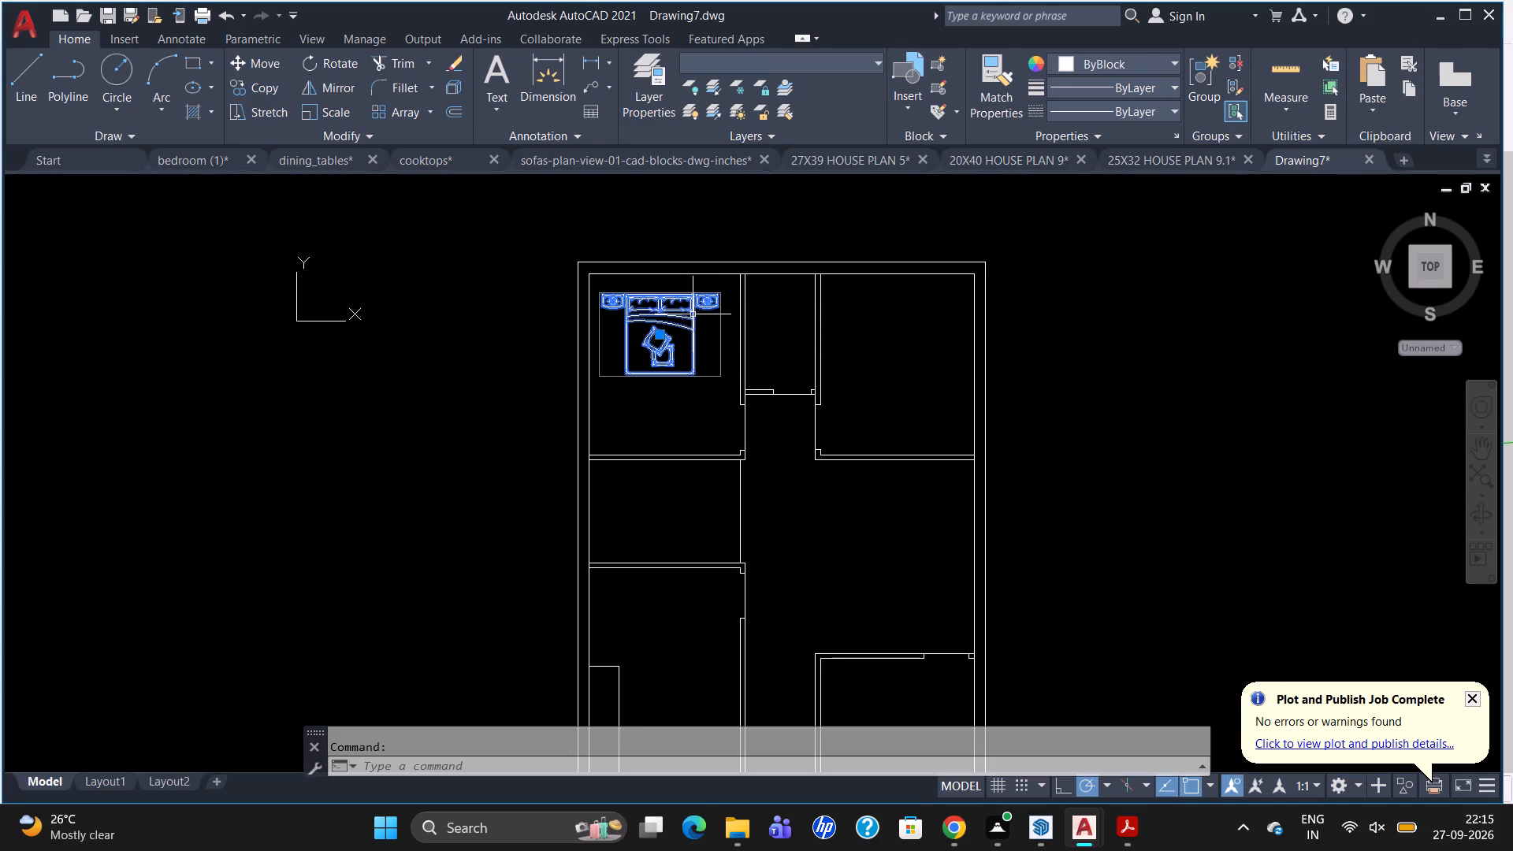
{"action": "type", "text": "CO"}
{"action": "key", "text": "Return"}
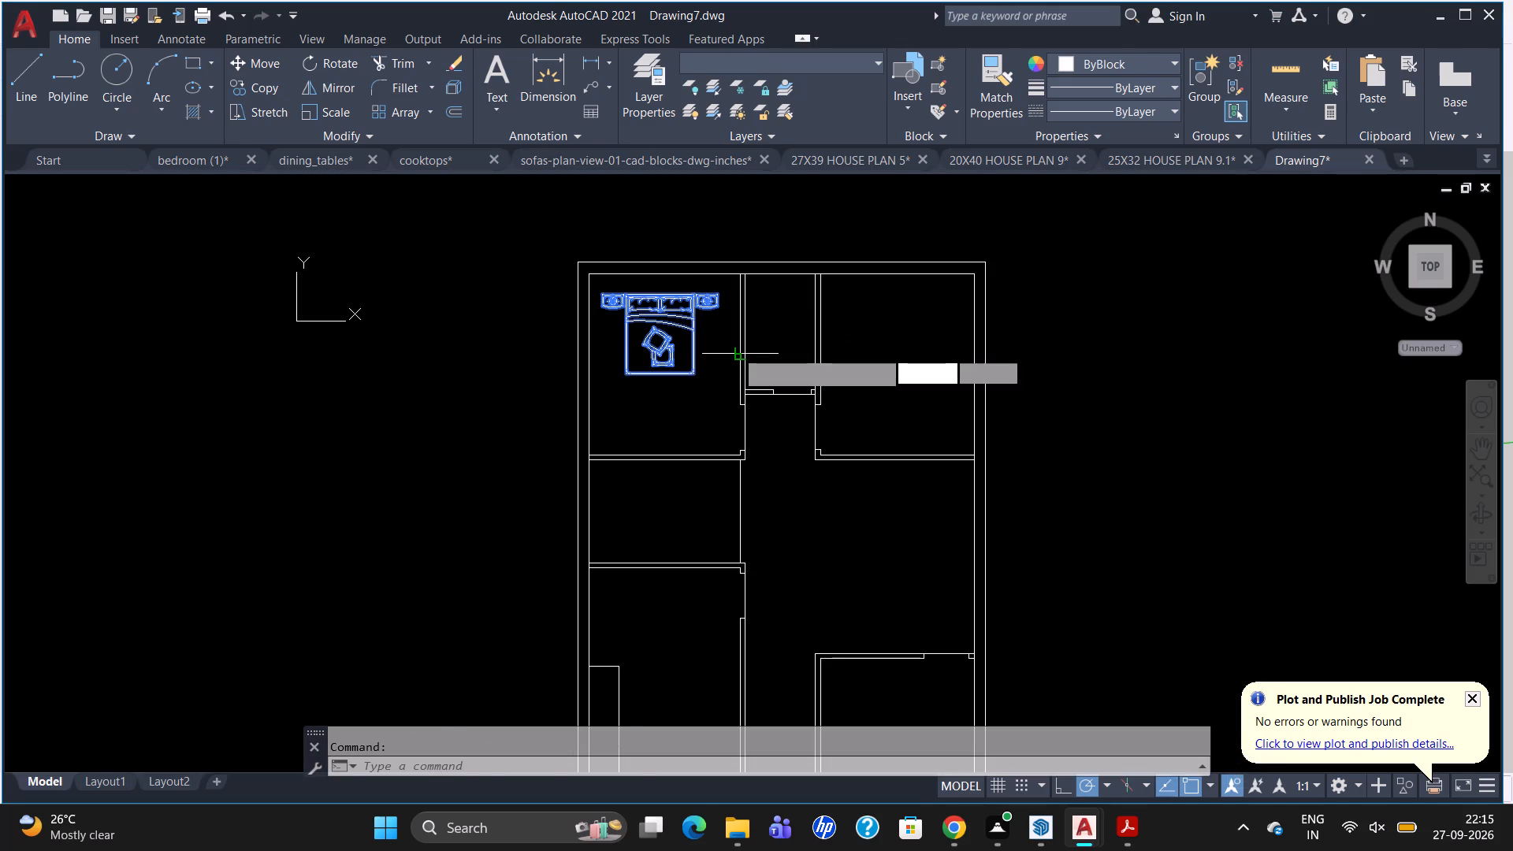
{"action": "left_click", "coordinate": [704, 307]}
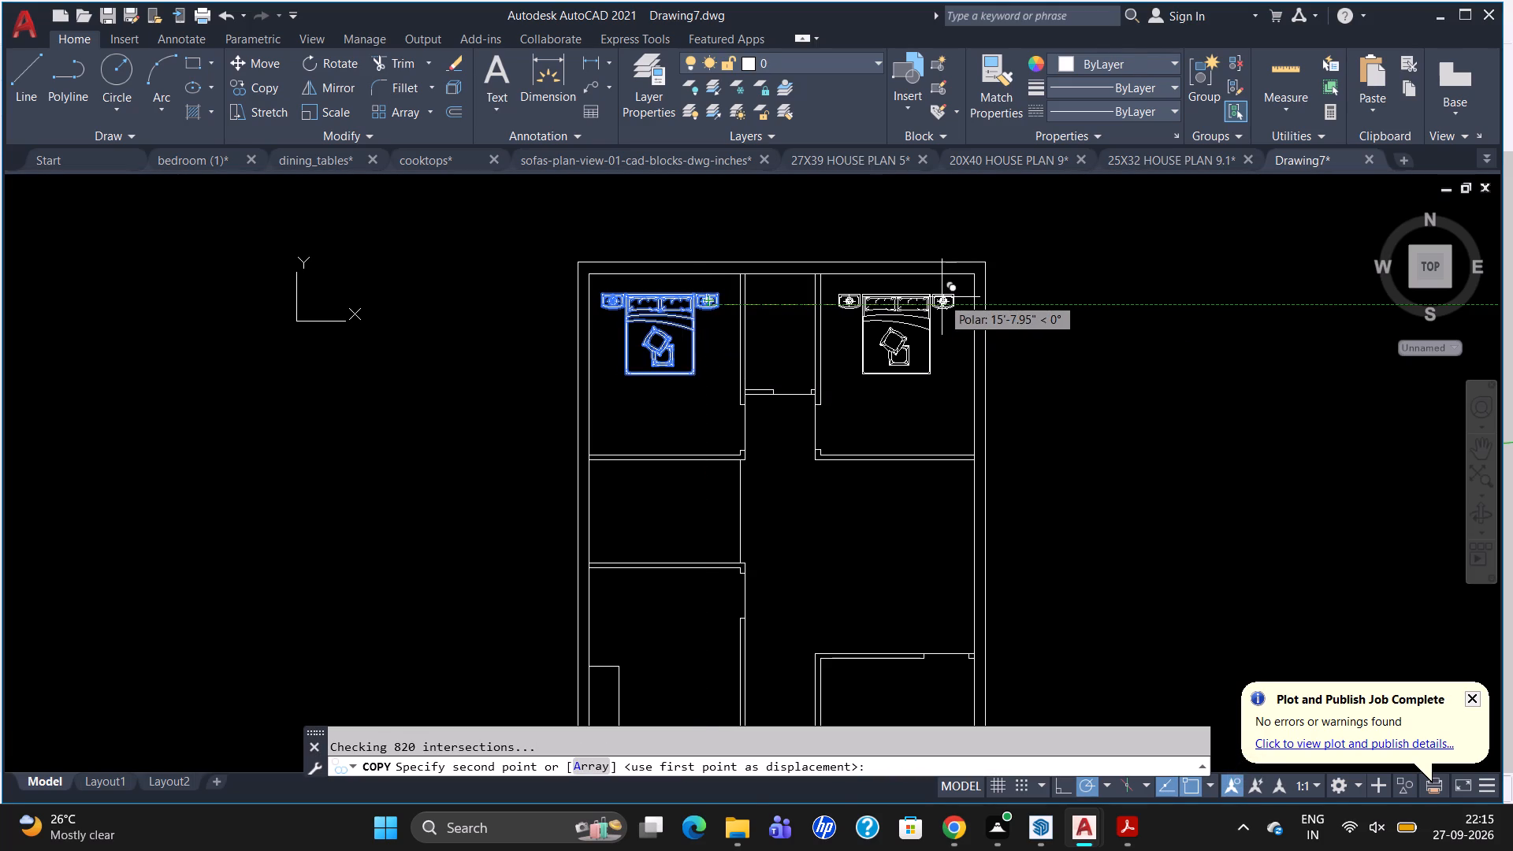
{"action": "left_click", "coordinate": [942, 297]}
{"action": "scroll", "coordinate": [924, 297], "scroll_direction": "down", "scroll_amount": 3}
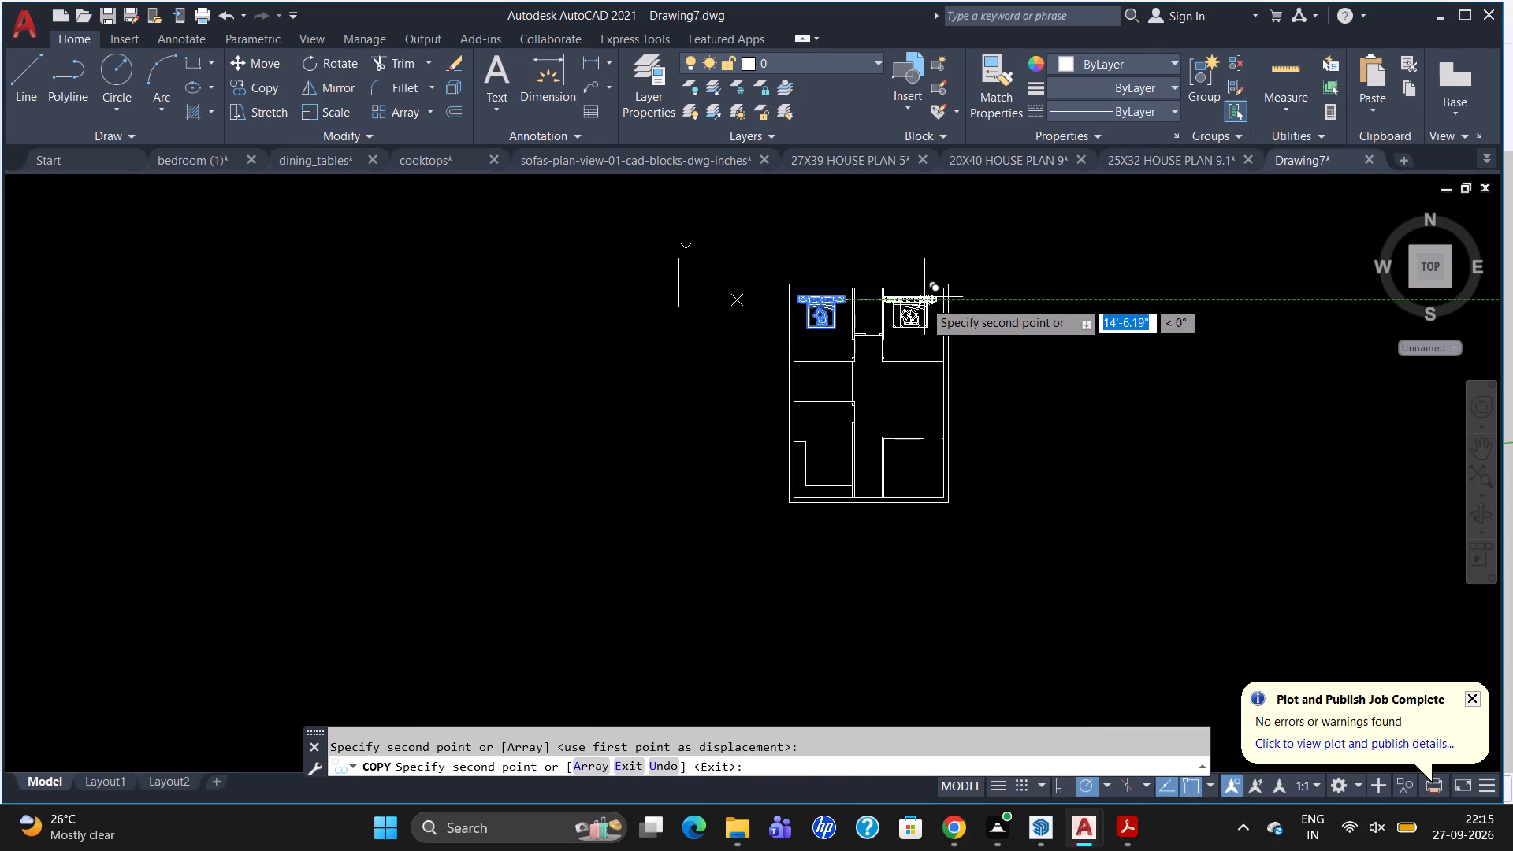
{"action": "scroll", "coordinate": [927, 467], "scroll_direction": "up", "scroll_amount": 3}
{"action": "left_click", "coordinate": [927, 467]}
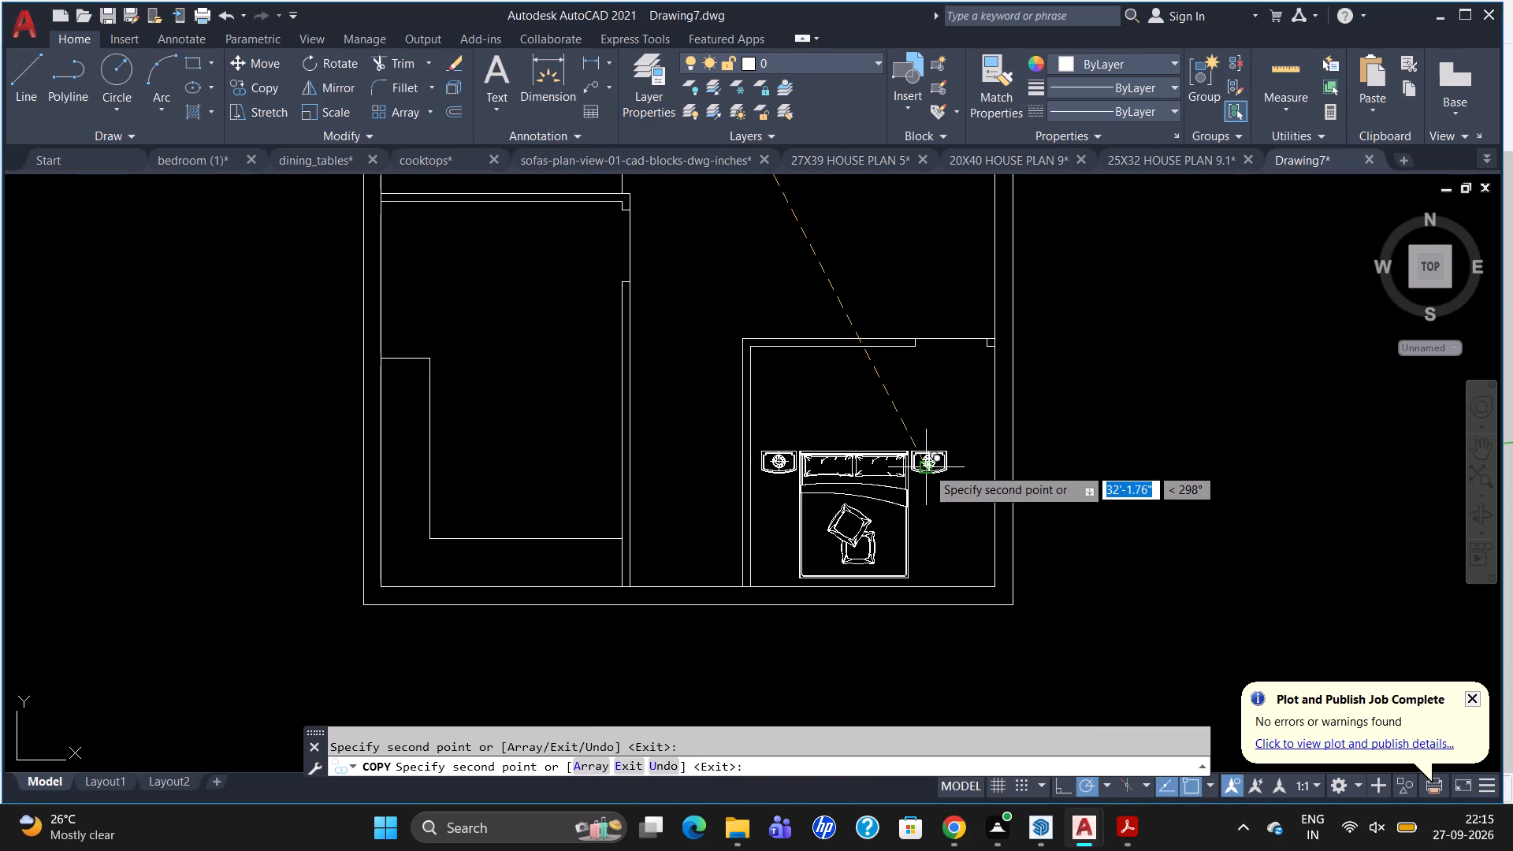
{"action": "key", "text": "Escape"}
Rotate the southeast room's bed 90° counterclockwise about its east nightstand so the headboard faces west.
{"action": "left_click", "coordinate": [927, 467]}
{"action": "type", "text": "RO"}
{"action": "key", "text": "Return"}
{"action": "left_click", "coordinate": [927, 467]}
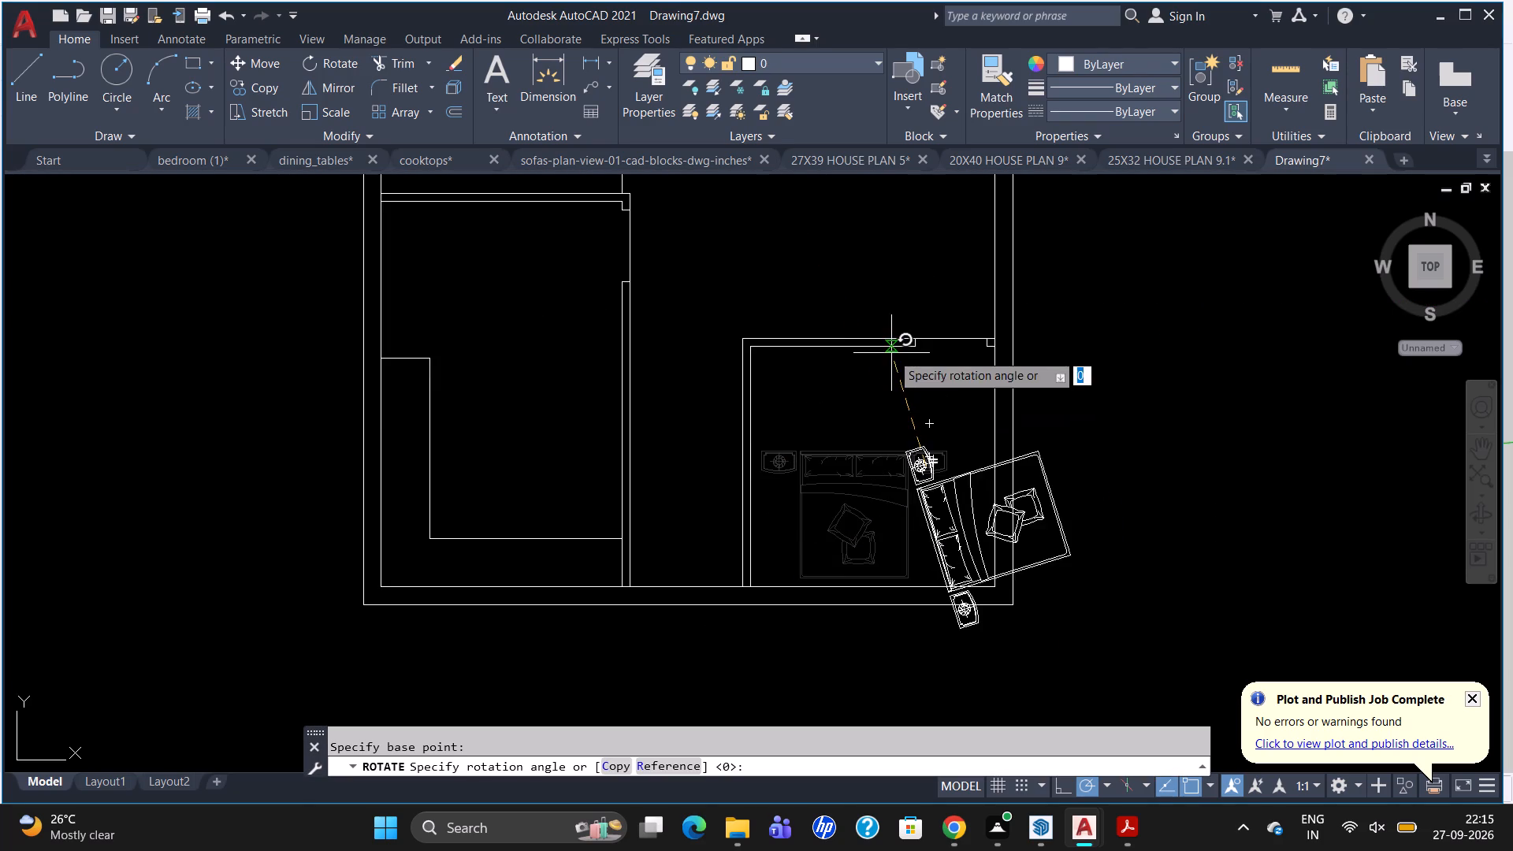
{"action": "left_click", "coordinate": [921, 299]}
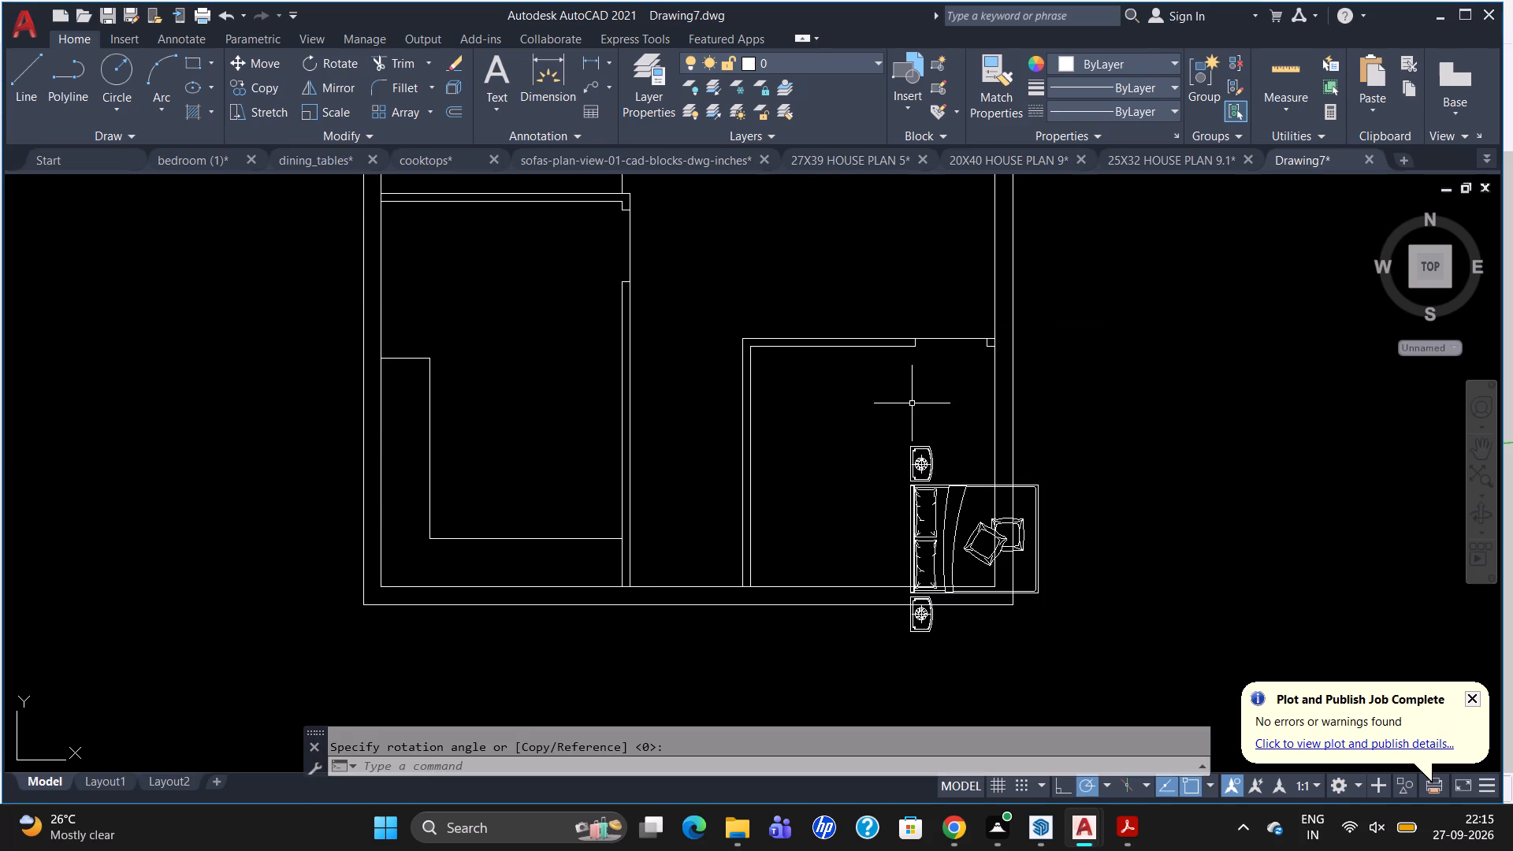
Move the rotated bed northwest inside the southeast room, with its headboard near the room's west partition.
{"action": "left_click", "coordinate": [923, 459]}
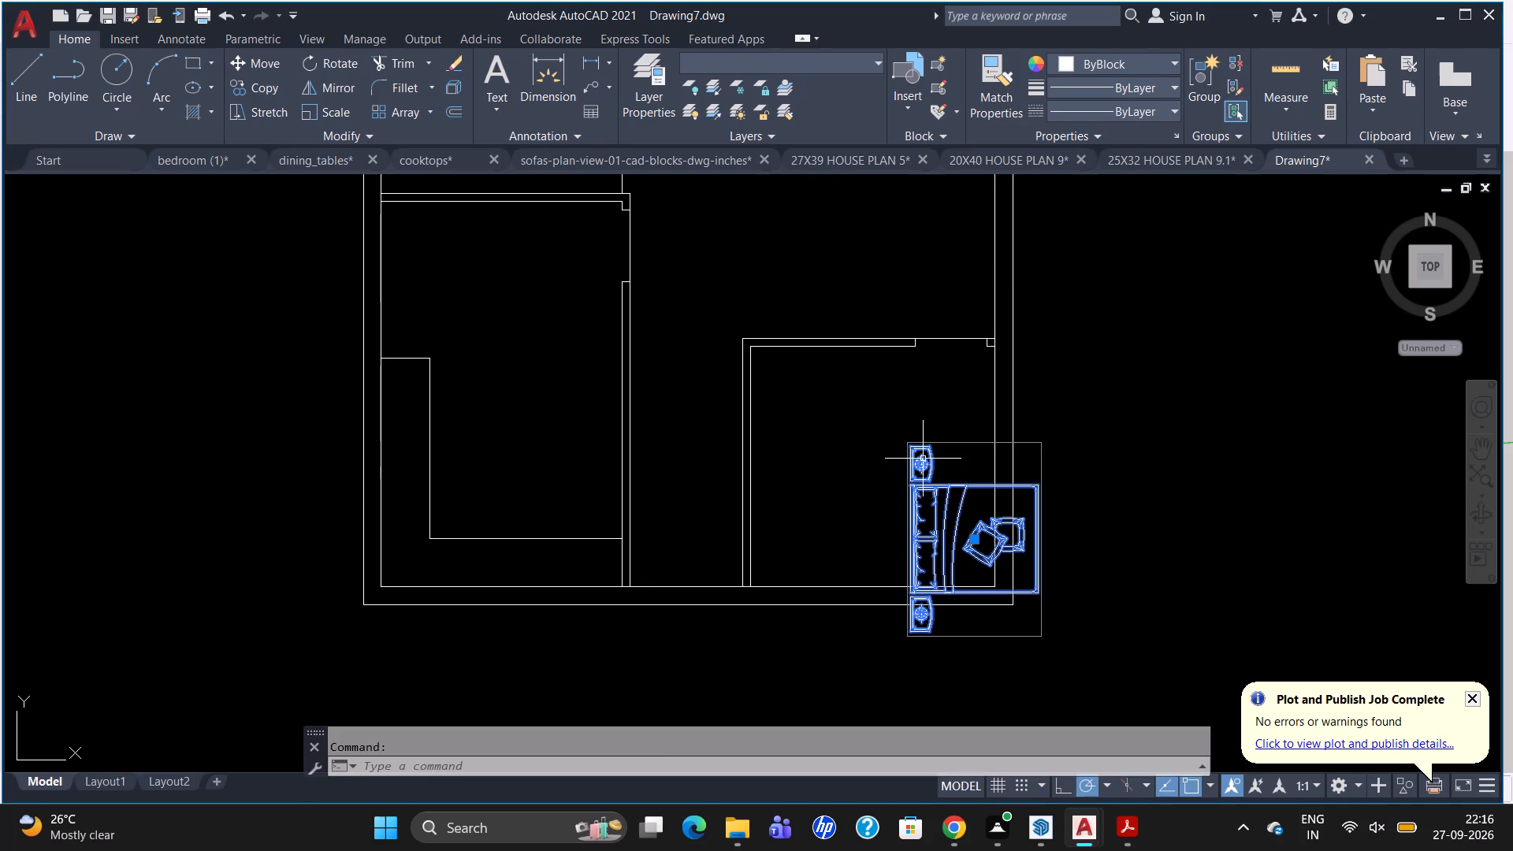
{"action": "key", "text": "m"}
{"action": "key", "text": "Return"}
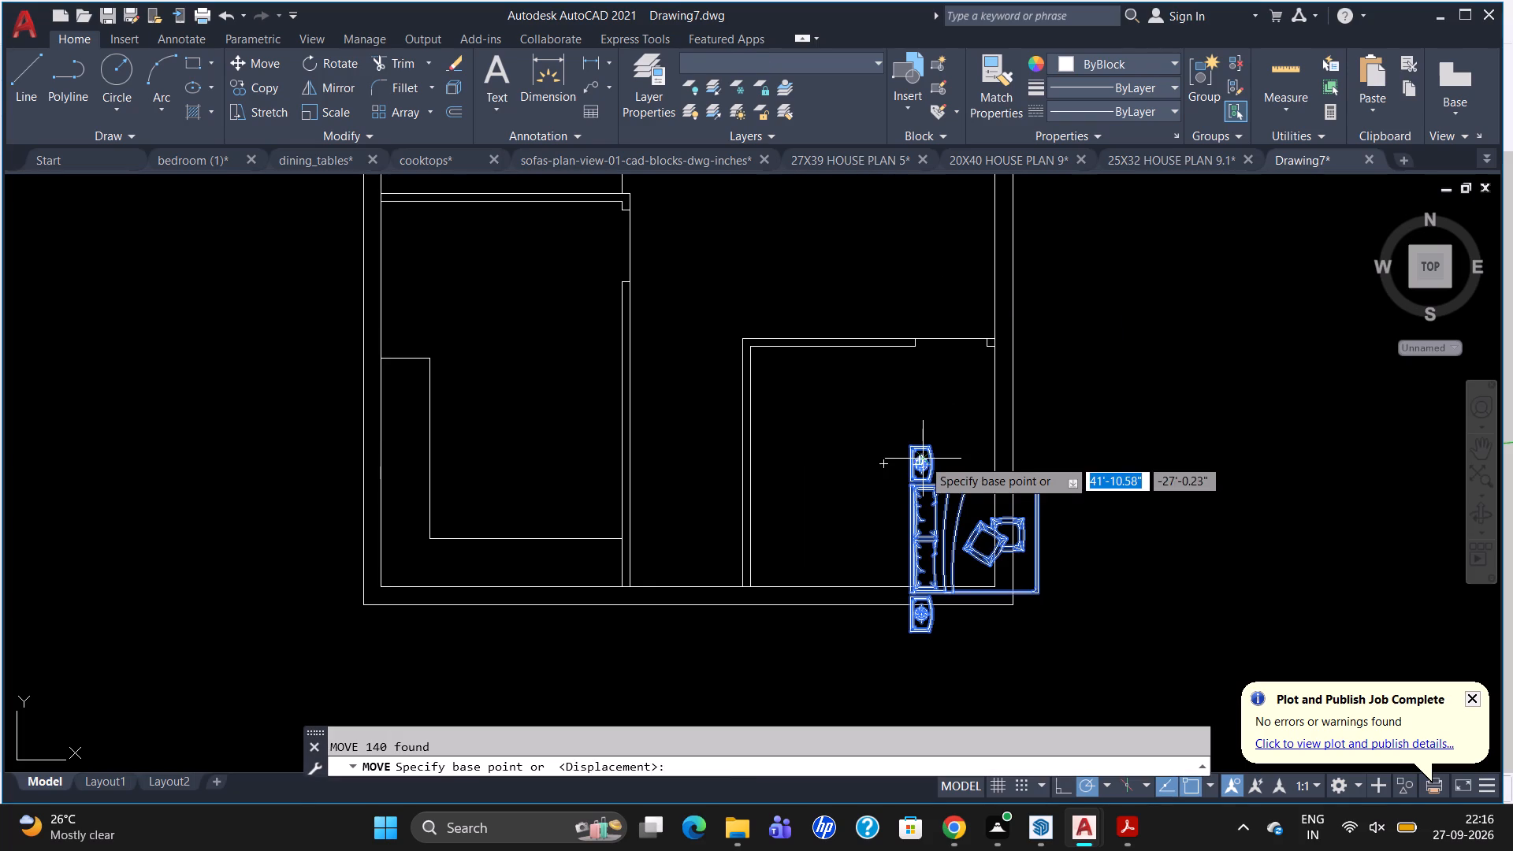
{"action": "left_click", "coordinate": [923, 457]}
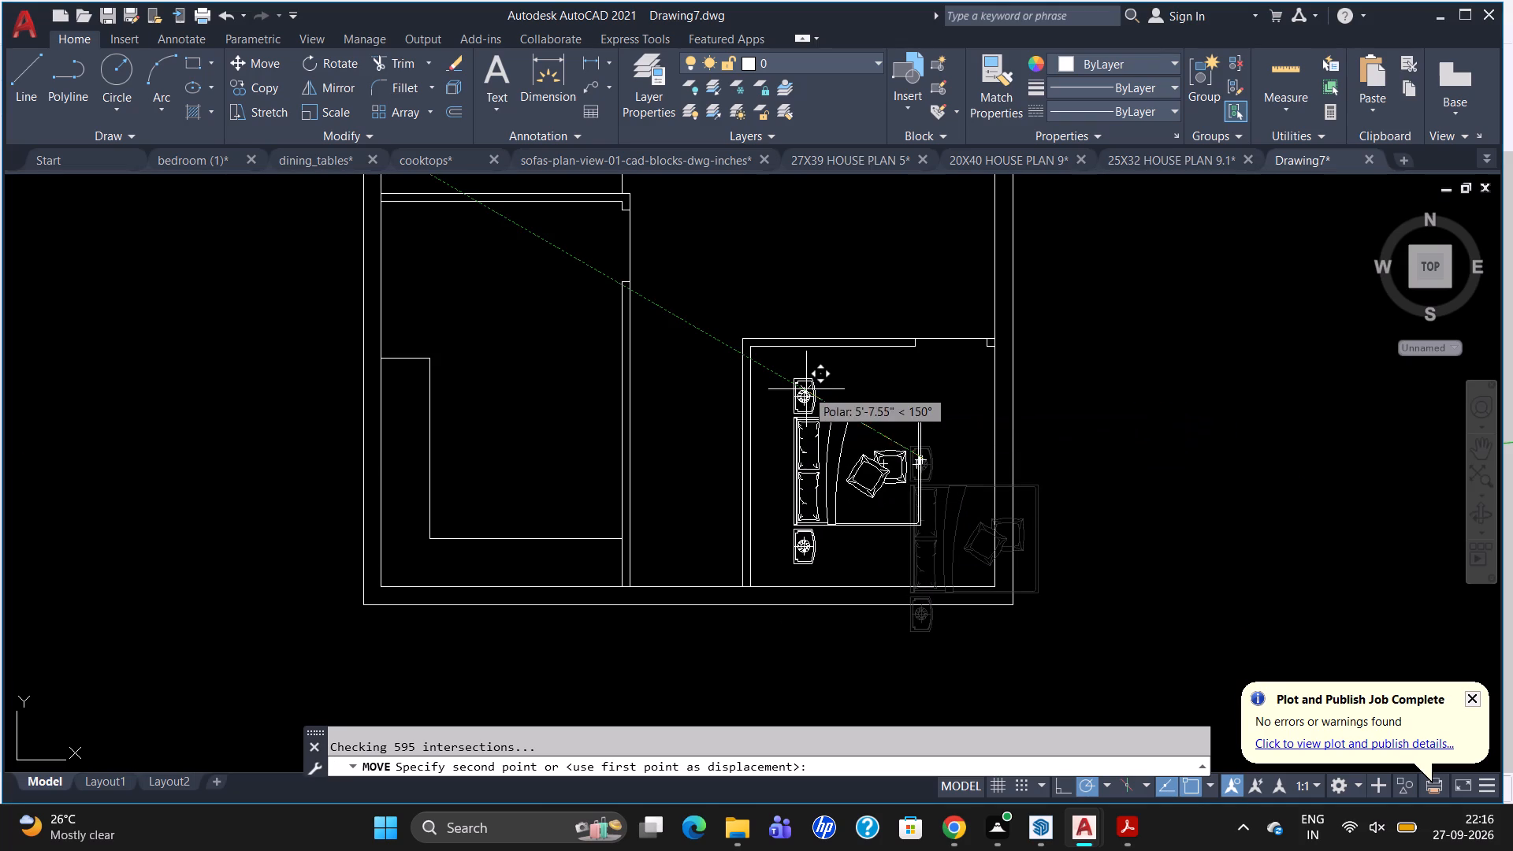
{"action": "left_click", "coordinate": [789, 399]}
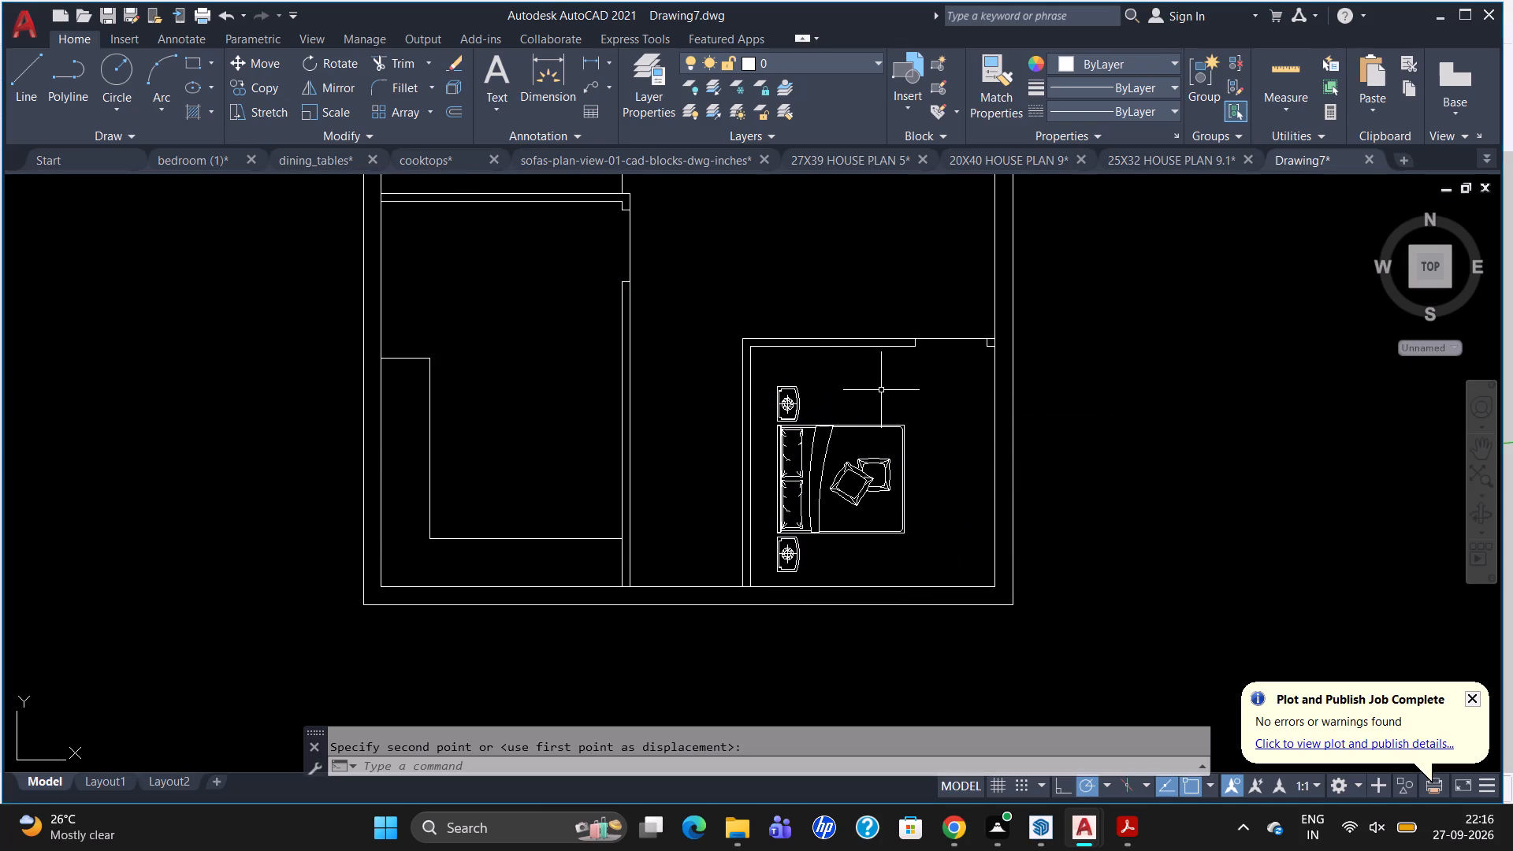
Draw a 10' horizontal line from the midpoint of the middle west room's east line to the west wall's inner line.
{"action": "scroll", "coordinate": [864, 422], "scroll_direction": "down", "scroll_amount": 2}
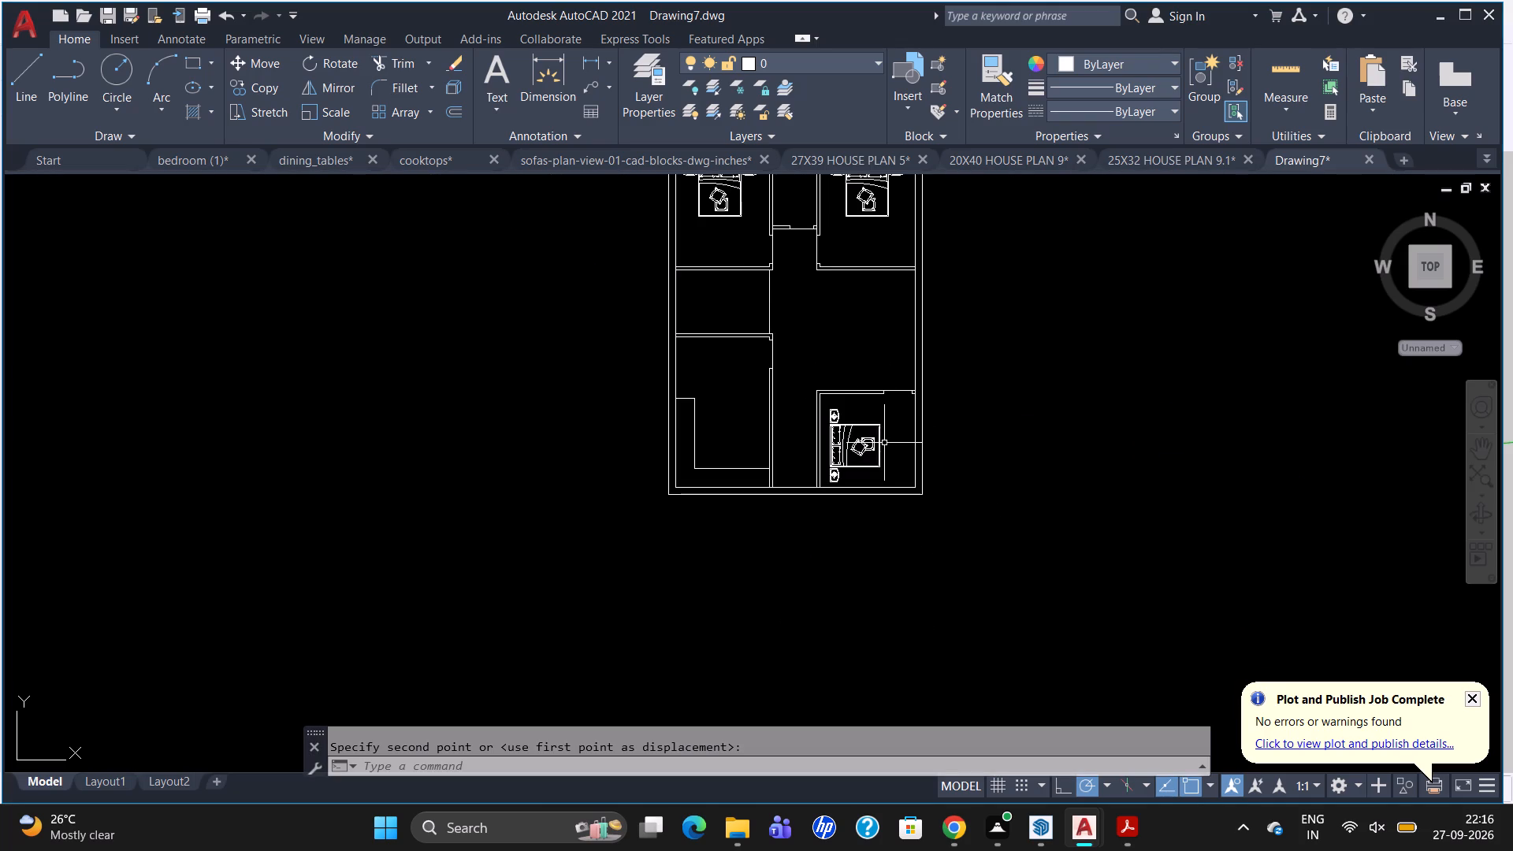
{"action": "scroll", "coordinate": [884, 444], "scroll_direction": "down", "scroll_amount": 1}
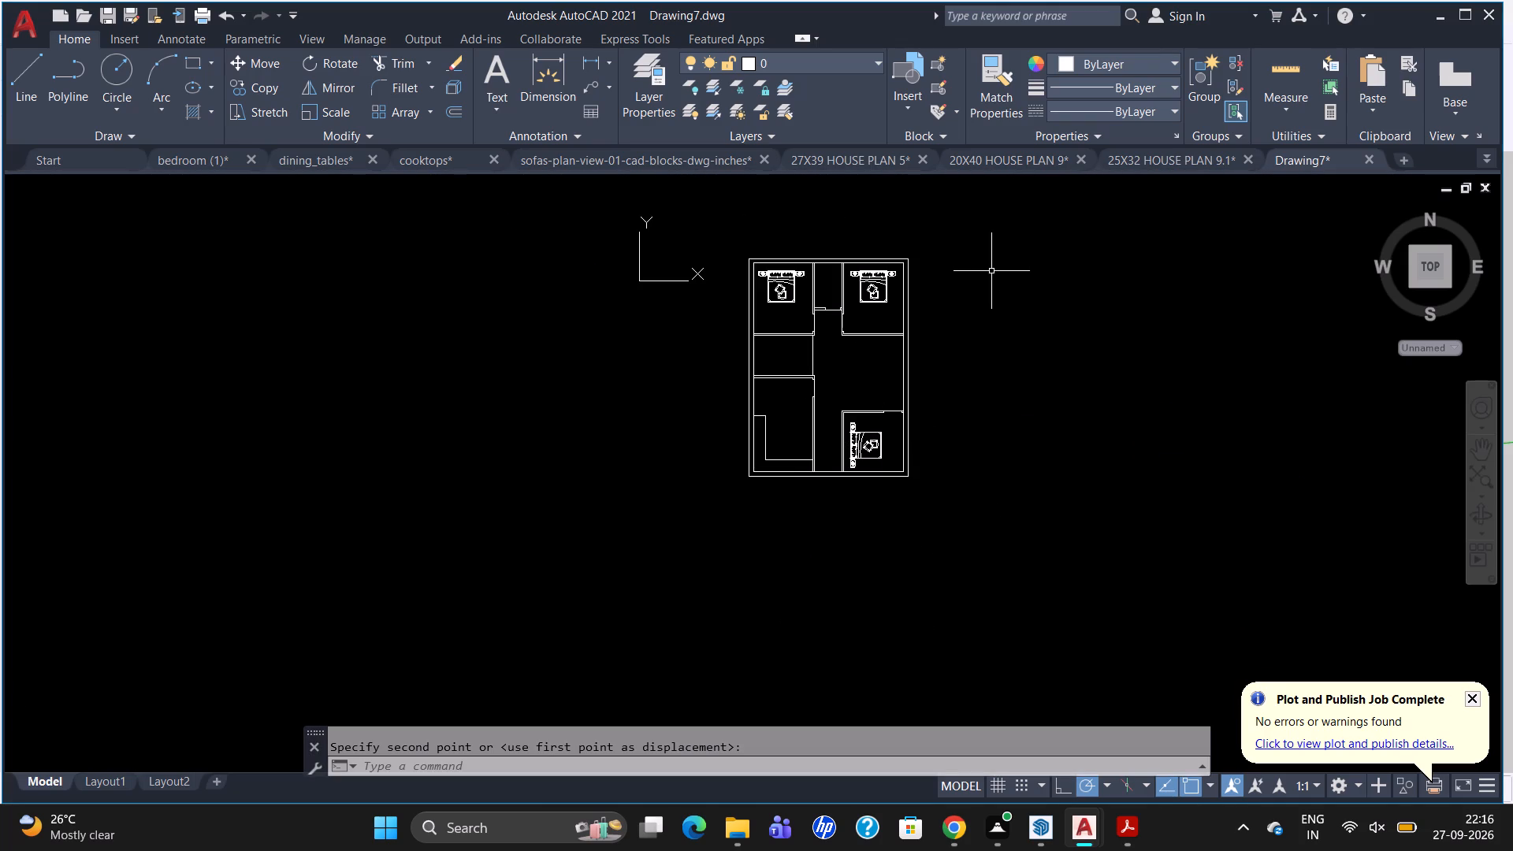
{"action": "scroll", "coordinate": [836, 345], "scroll_direction": "up", "scroll_amount": 1}
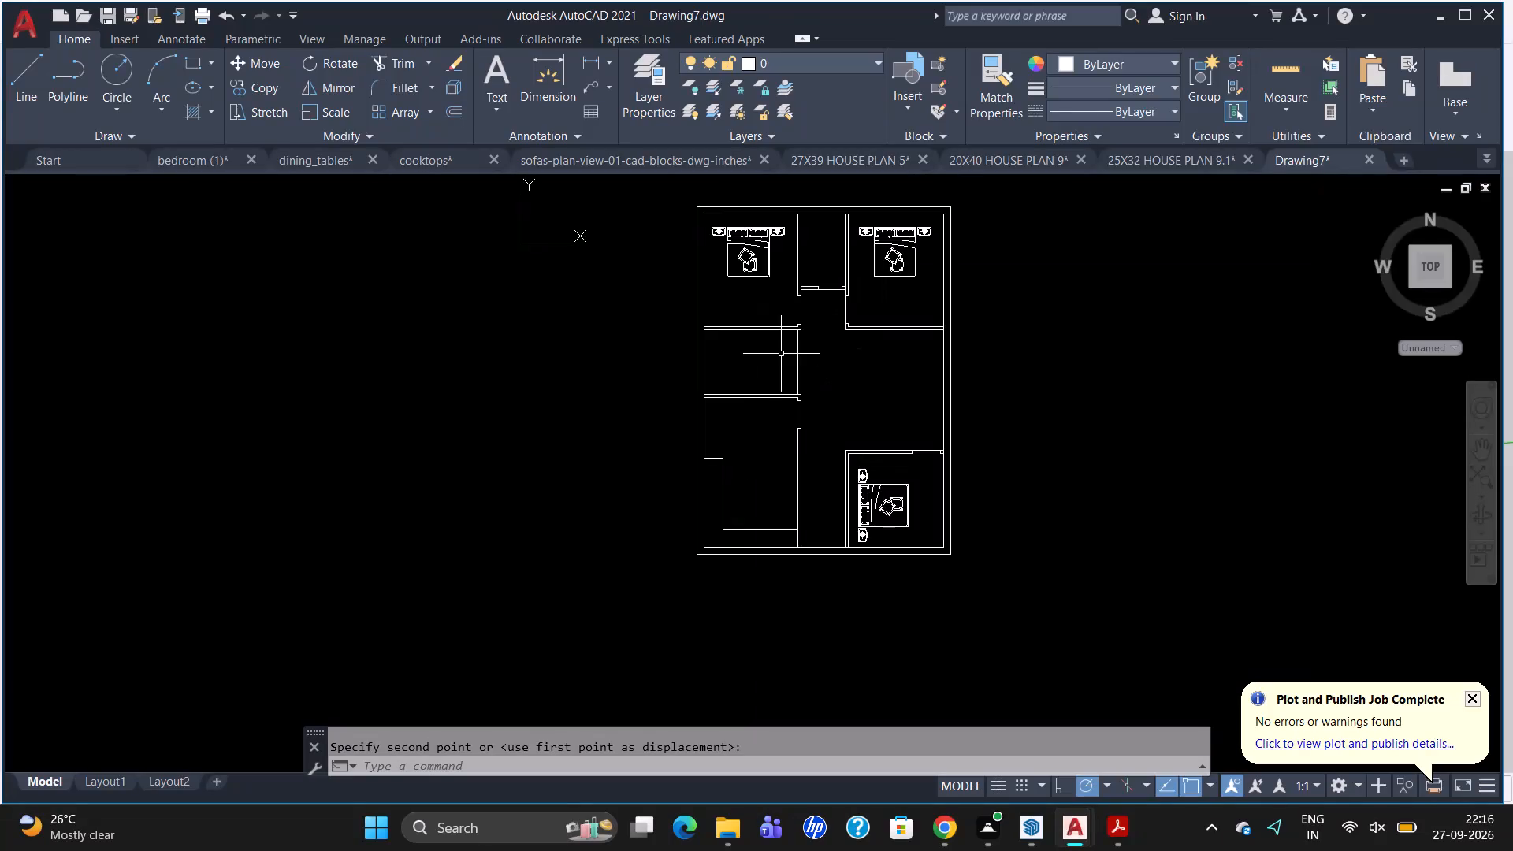
{"action": "scroll", "coordinate": [781, 354], "scroll_direction": "up", "scroll_amount": 1}
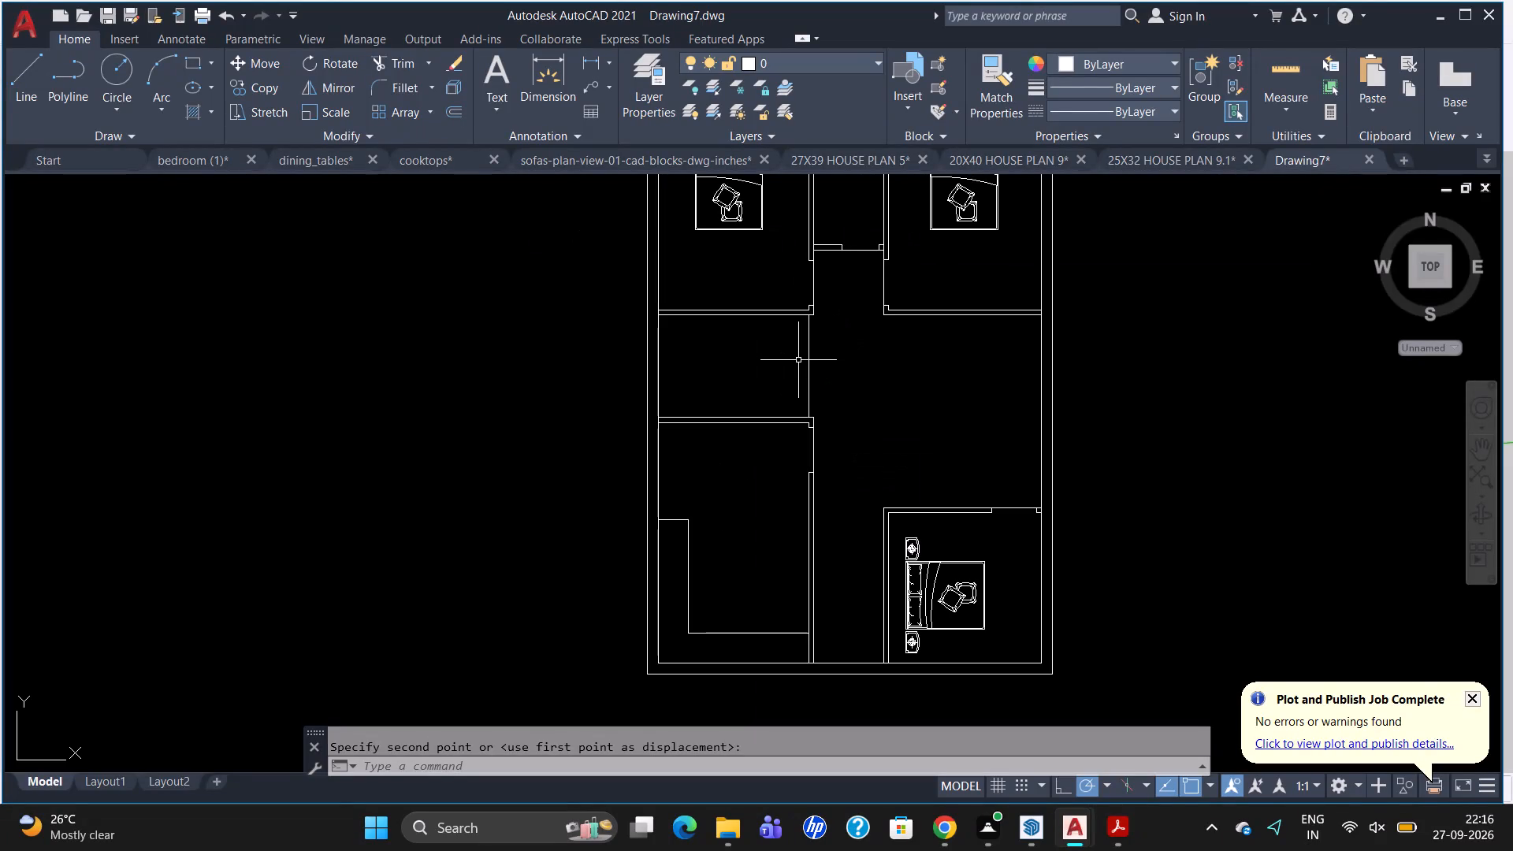
{"action": "scroll", "coordinate": [798, 360], "scroll_direction": "up", "scroll_amount": 1}
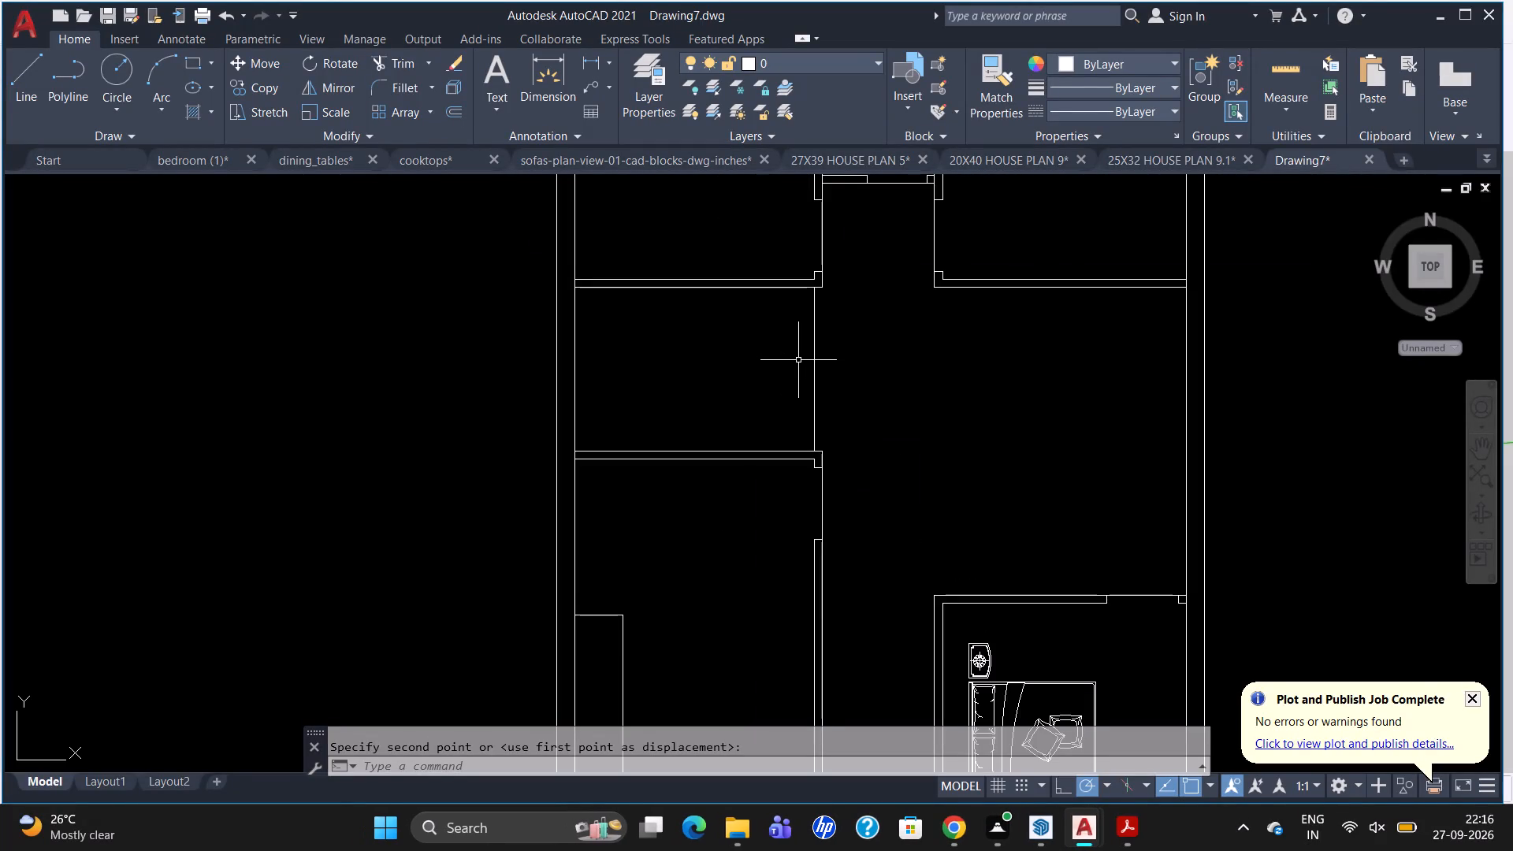
{"action": "key", "text": "l"}
{"action": "key", "text": "Return"}
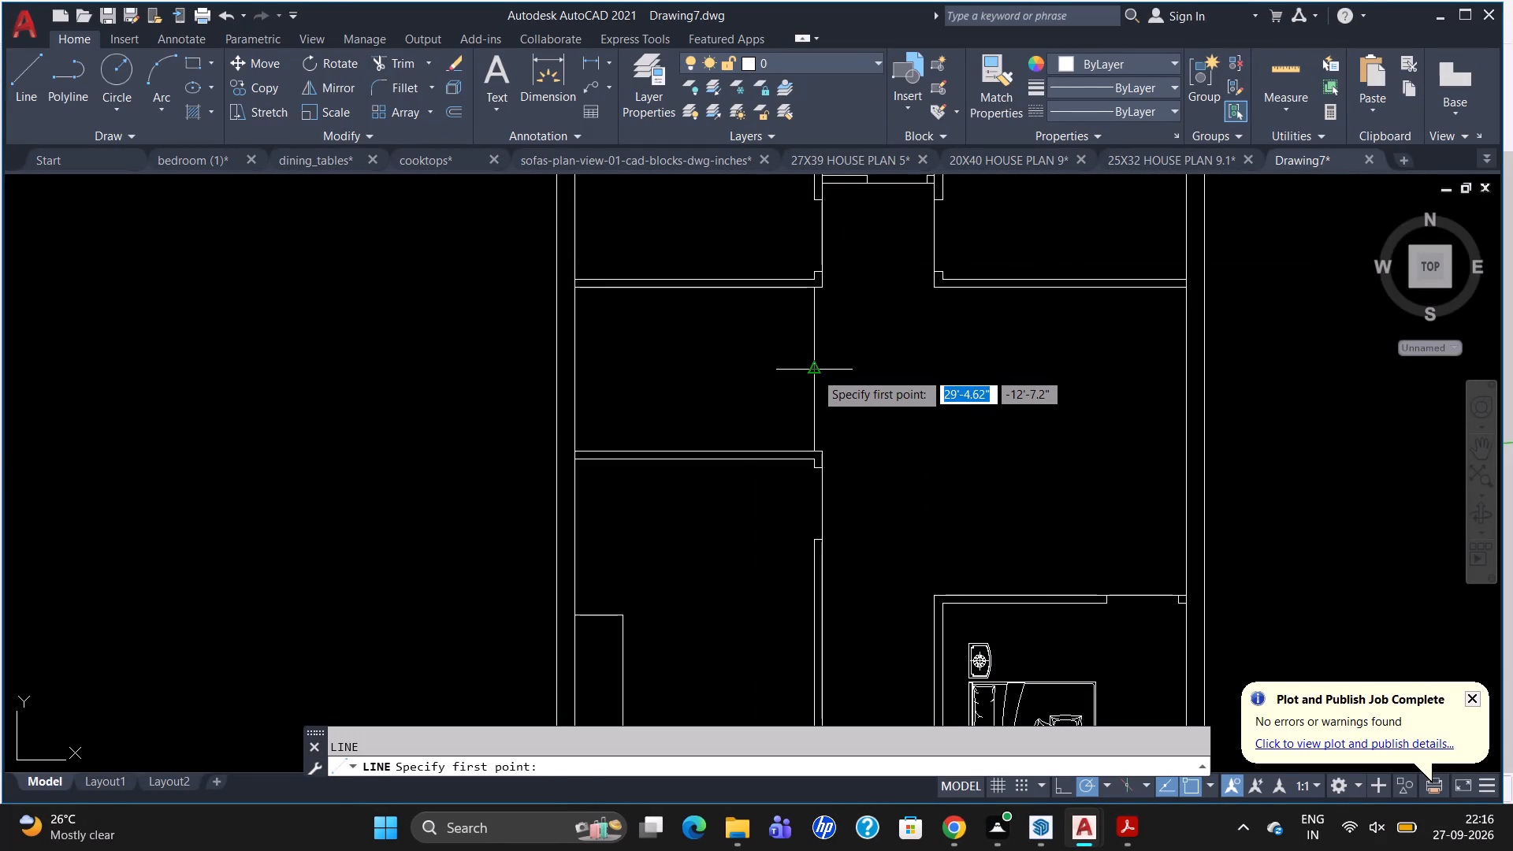
{"action": "left_click", "coordinate": [815, 372]}
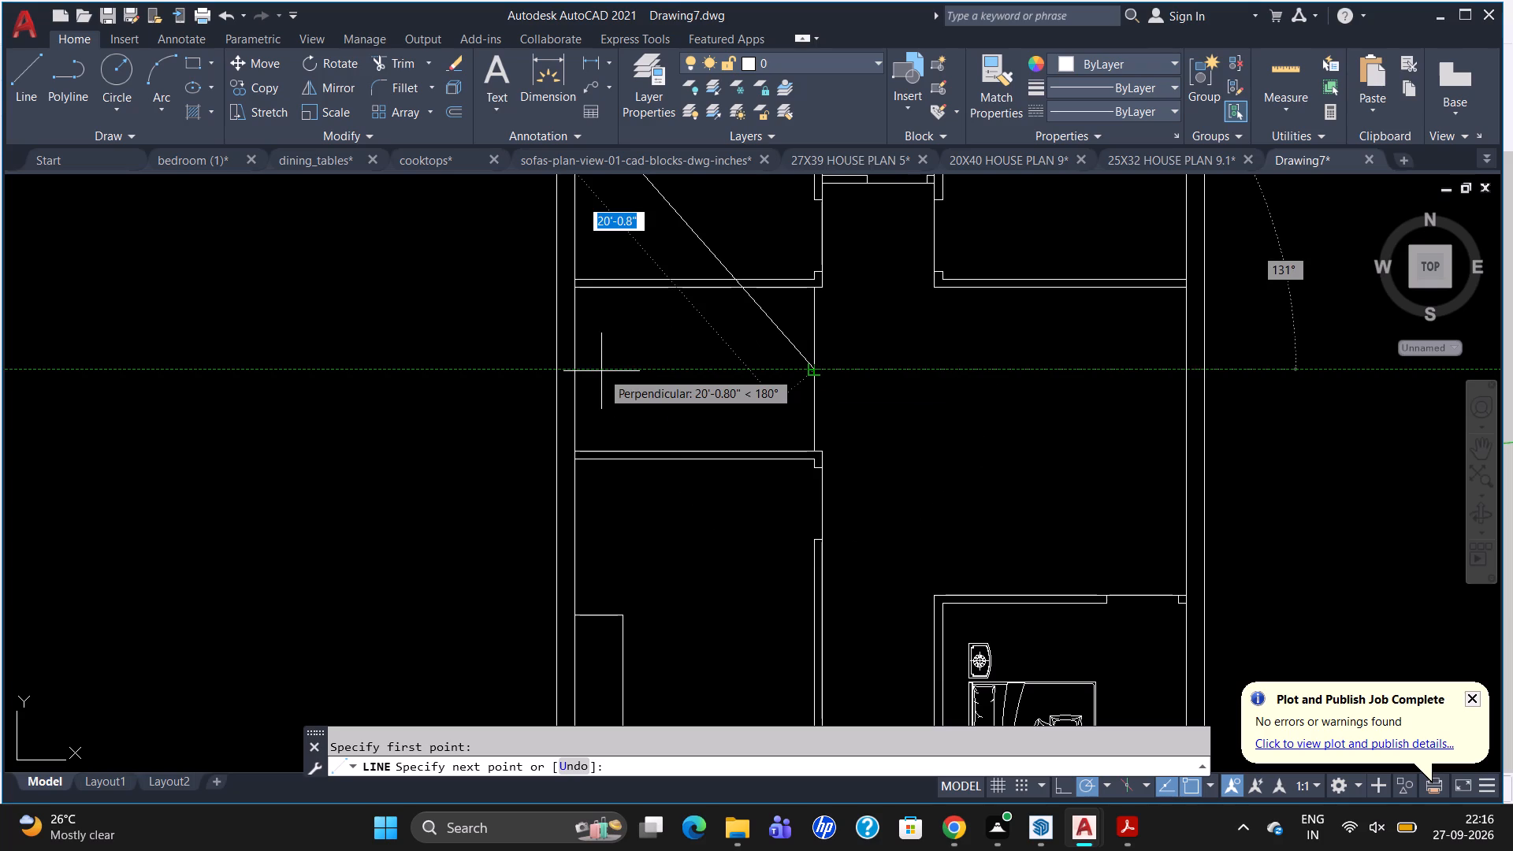
{"action": "scroll", "coordinate": [595, 373], "scroll_direction": "up", "scroll_amount": 2}
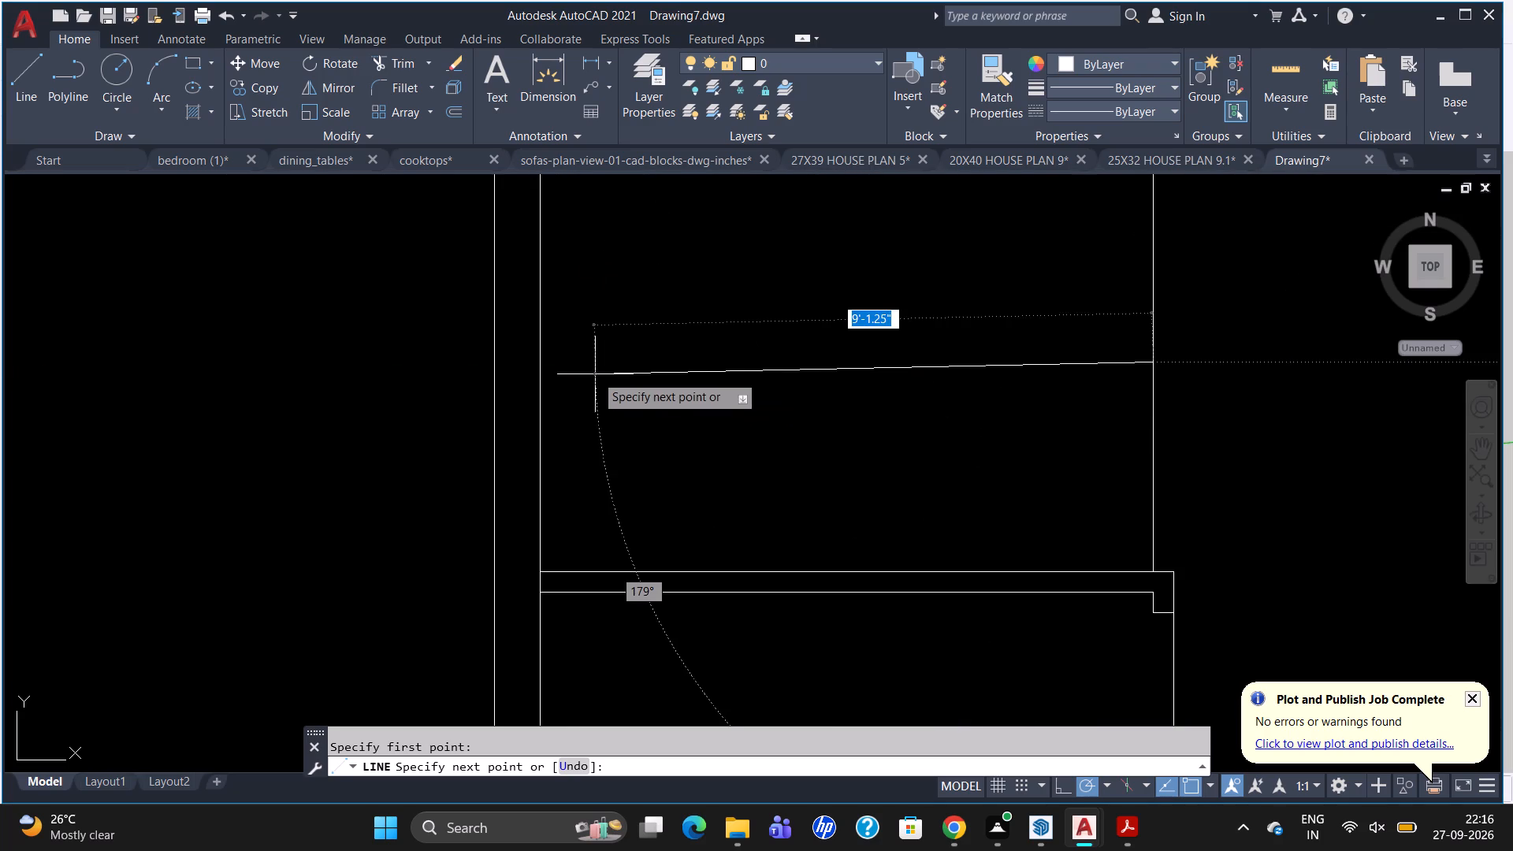
{"action": "left_click", "coordinate": [542, 359]}
{"action": "key", "text": "Escape"}
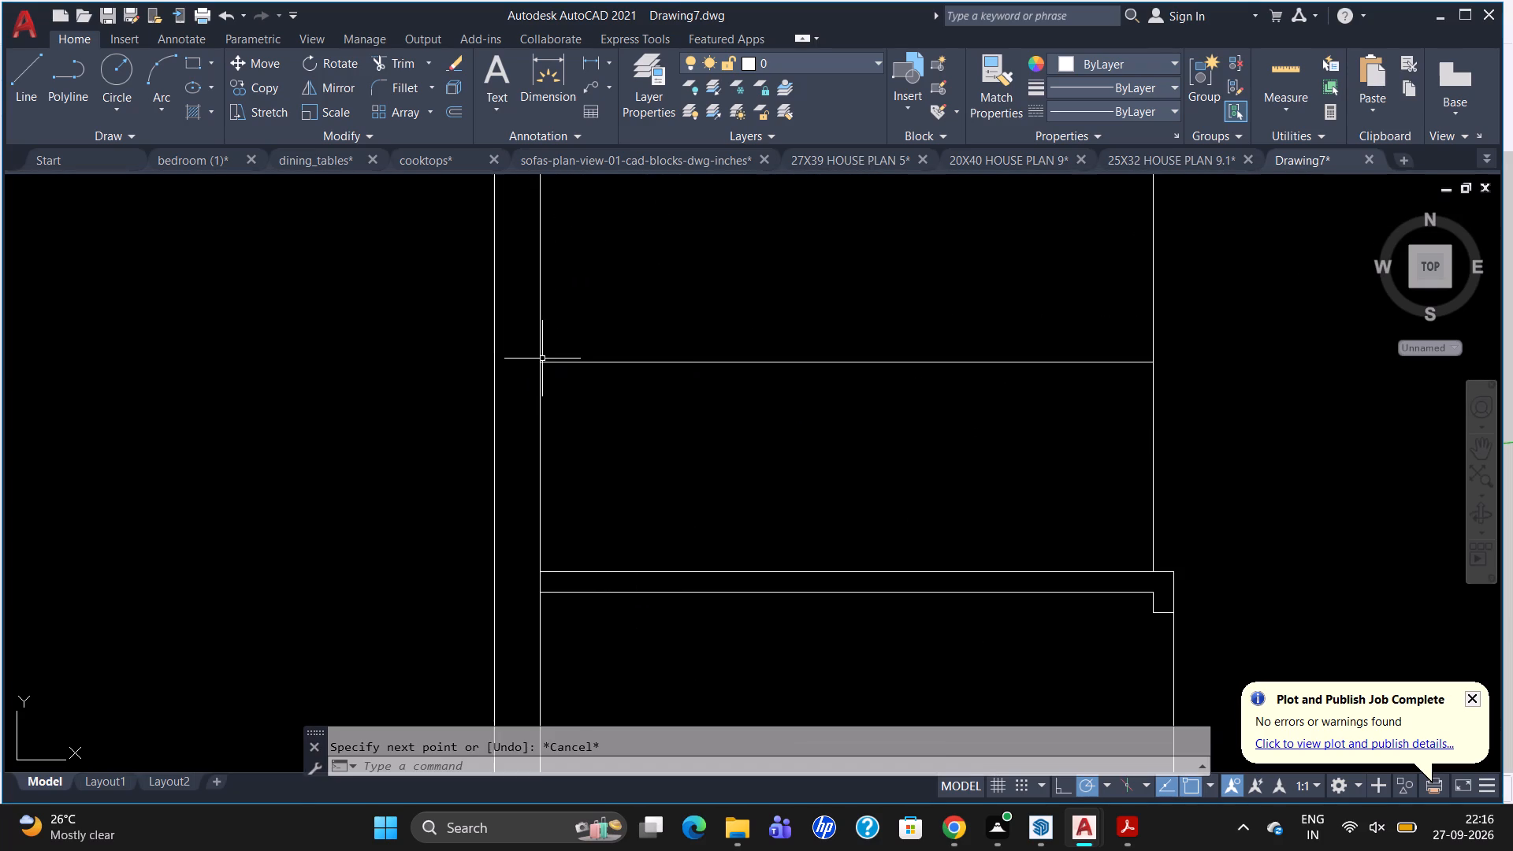
Offset the new horizontal line 2" south, and offset that copy another 2" south.
{"action": "scroll", "coordinate": [542, 362], "scroll_direction": "down", "scroll_amount": 2}
{"action": "key", "text": "o"}
{"action": "key", "text": "Return"}
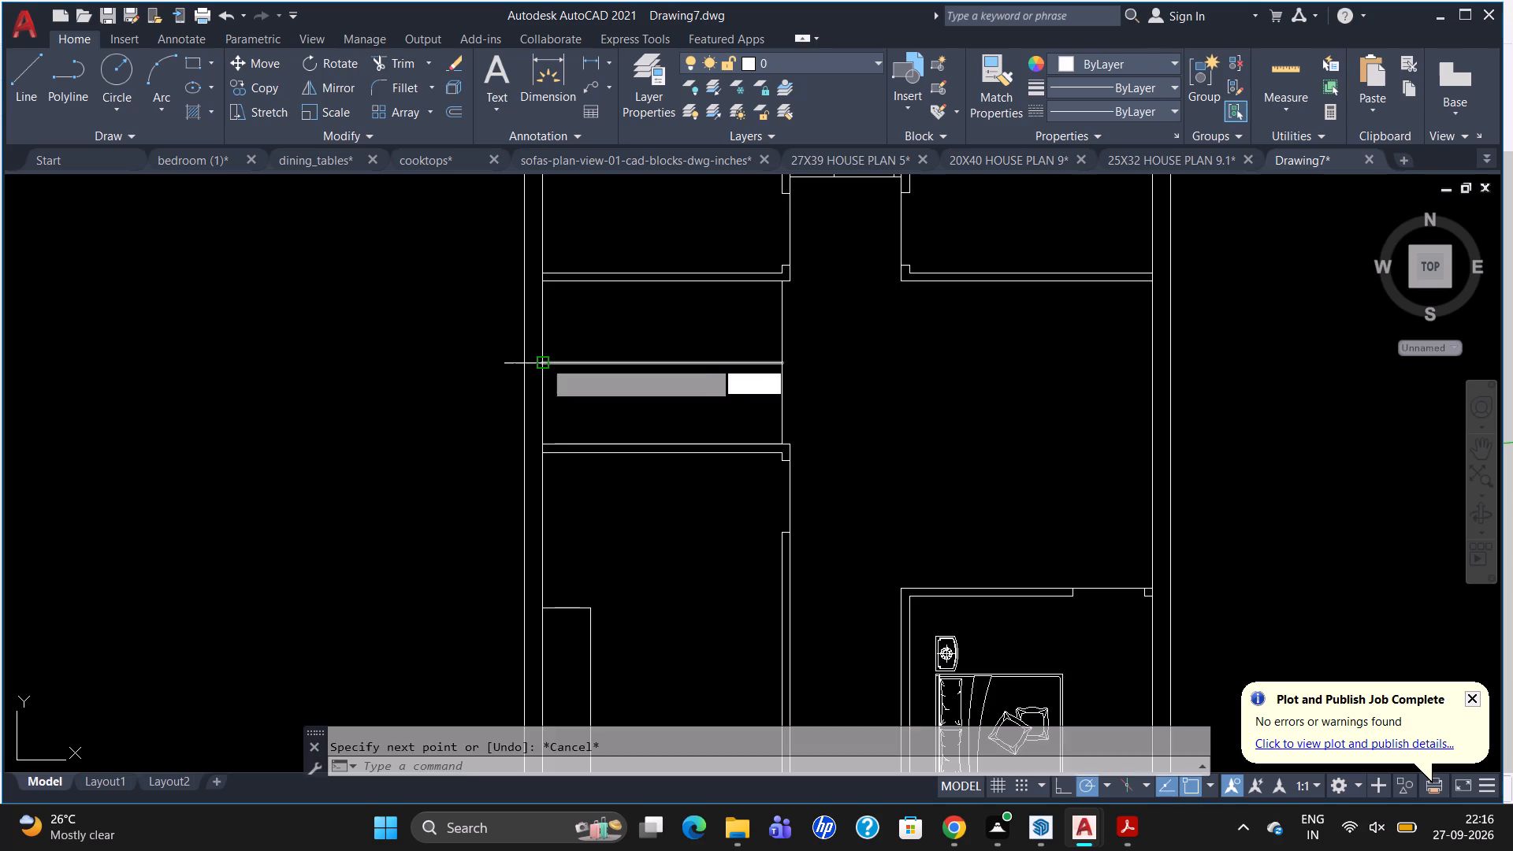
{"action": "key", "text": "2"}
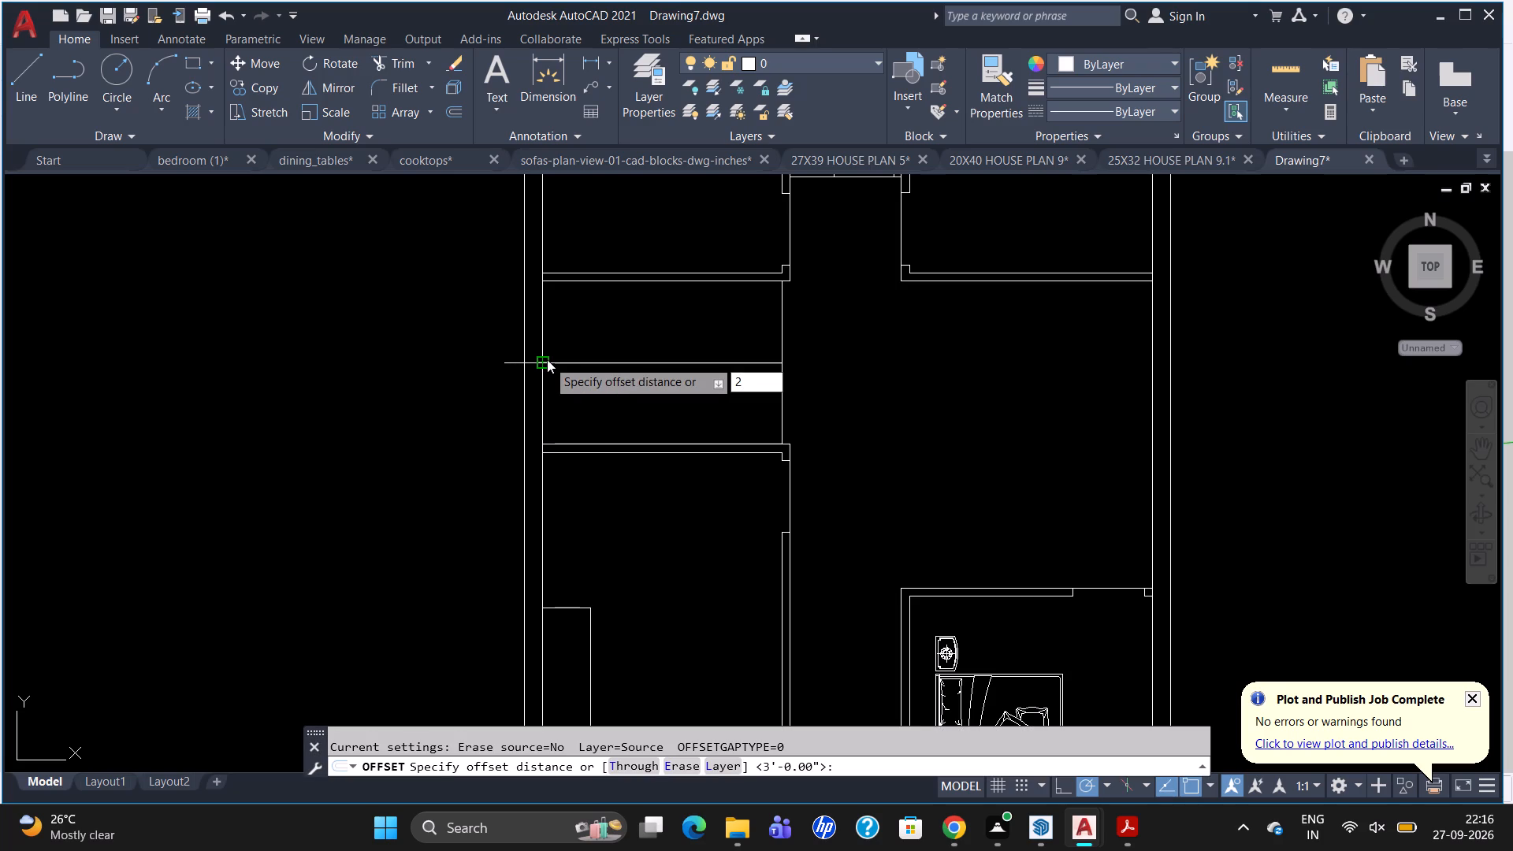
{"action": "key", "text": "Return"}
{"action": "left_click", "coordinate": [549, 360]}
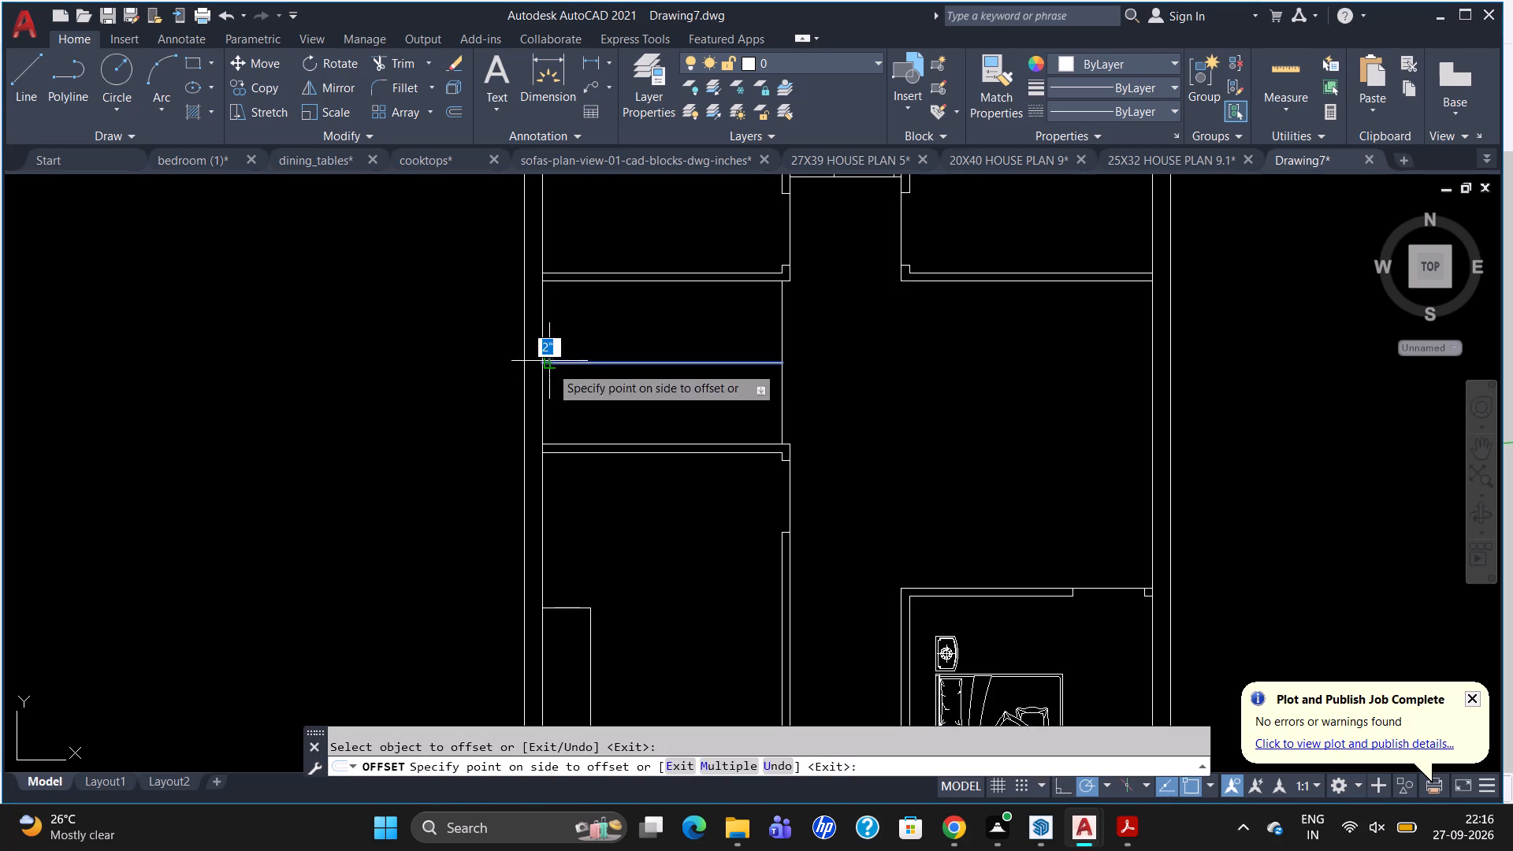
{"action": "left_click", "coordinate": [550, 376]}
{"action": "scroll", "coordinate": [563, 362], "scroll_direction": "up", "scroll_amount": 3}
{"action": "left_click", "coordinate": [563, 378]}
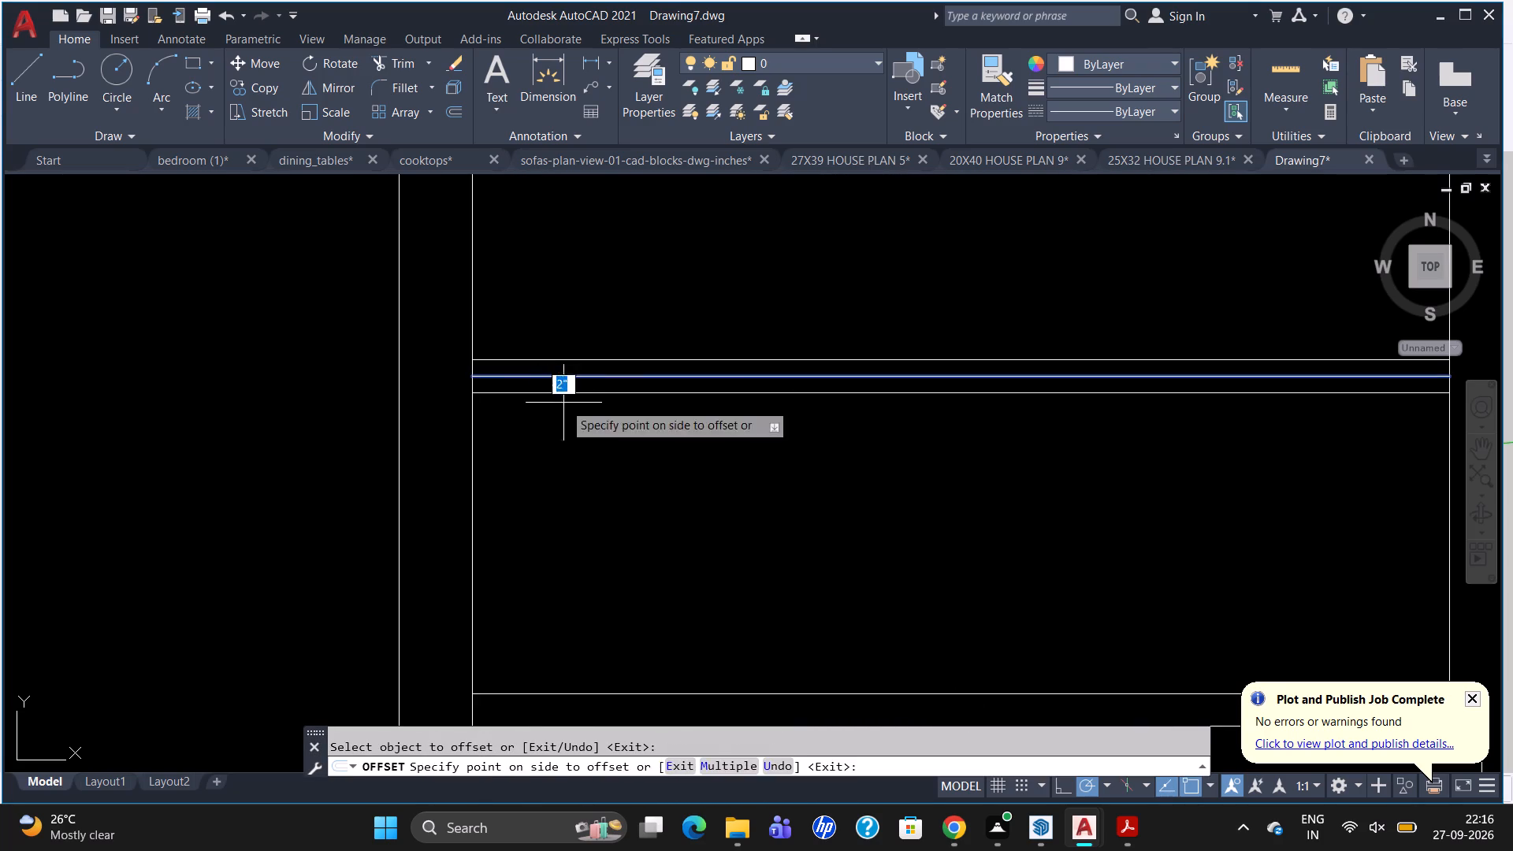
{"action": "left_click", "coordinate": [563, 403]}
{"action": "key", "text": "Escape"}
Delete the middle one of the three parallel lines, leaving a 4" partition across the middle west room.
{"action": "left_click", "coordinate": [582, 378]}
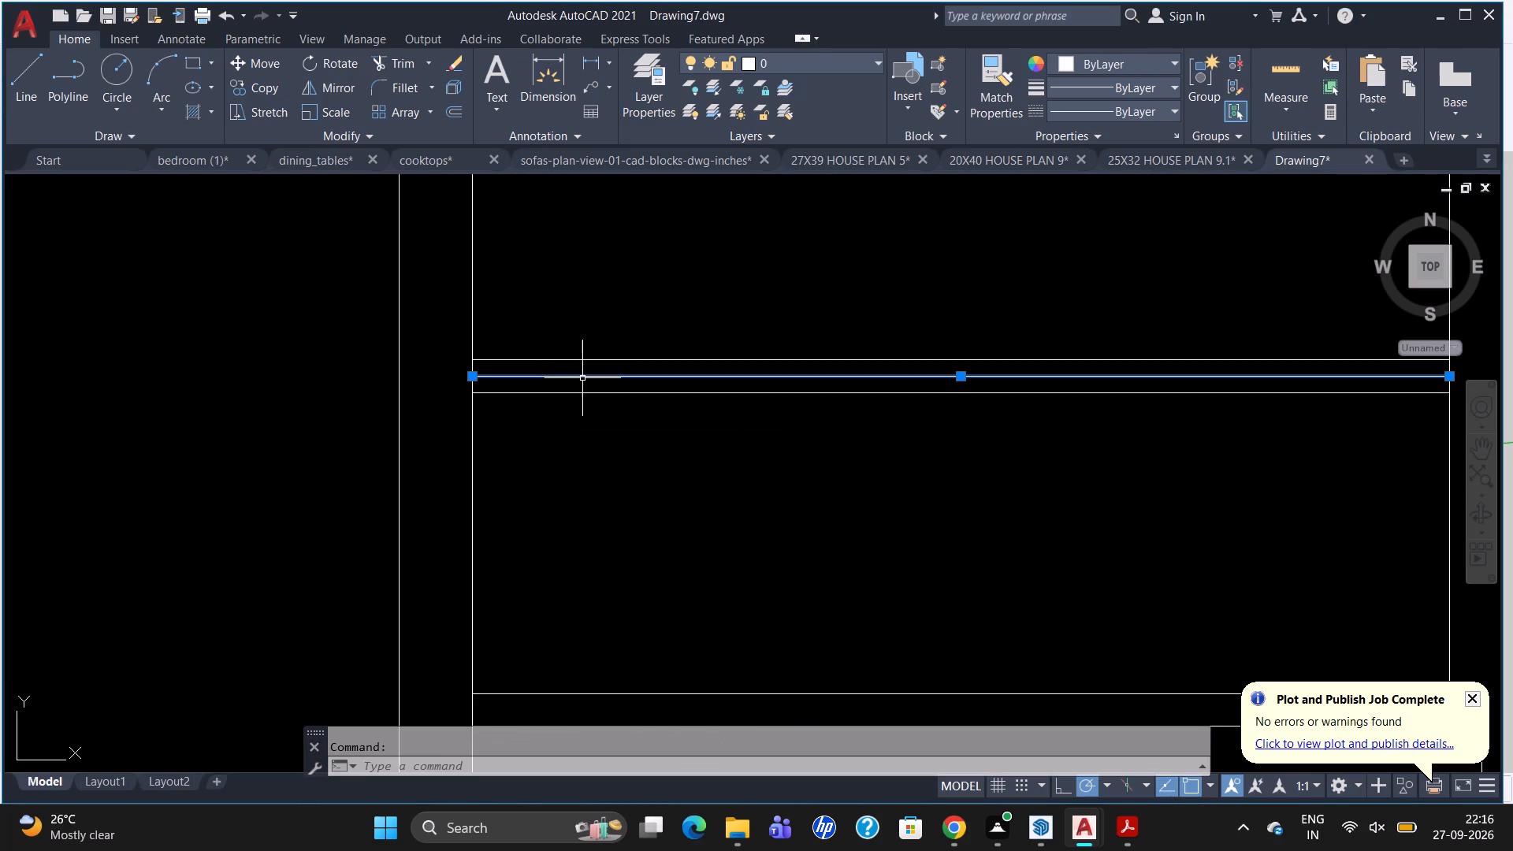
{"action": "key", "text": "Delete"}
Break the west wall's inner line at the south line of the northwest room's partition.
{"action": "scroll", "coordinate": [585, 386], "scroll_direction": "down", "scroll_amount": 2}
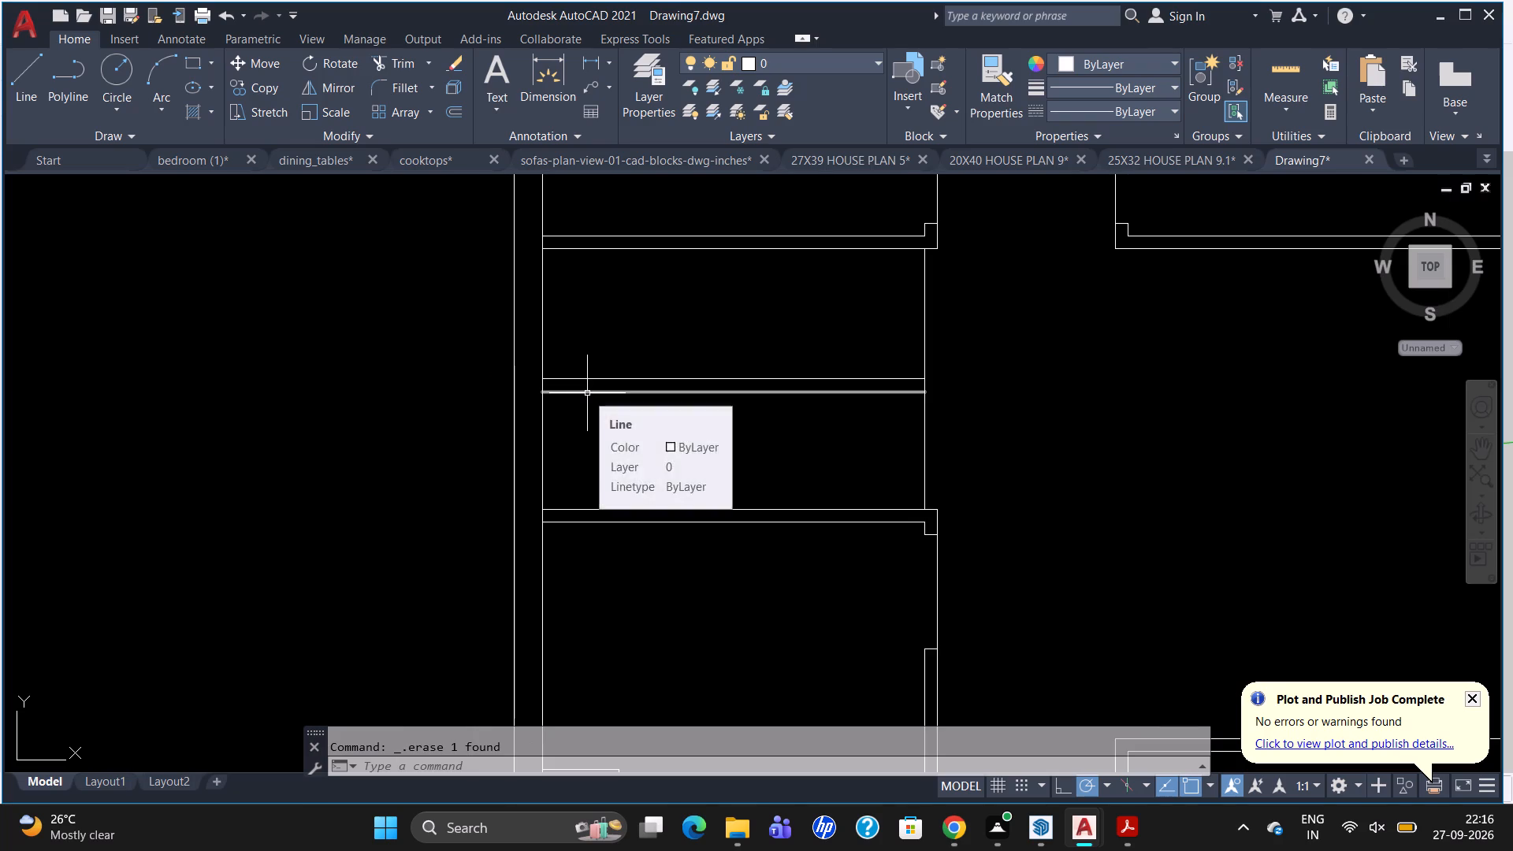
{"action": "type", "text": "BR"}
{"action": "left_click", "coordinate": [625, 448]}
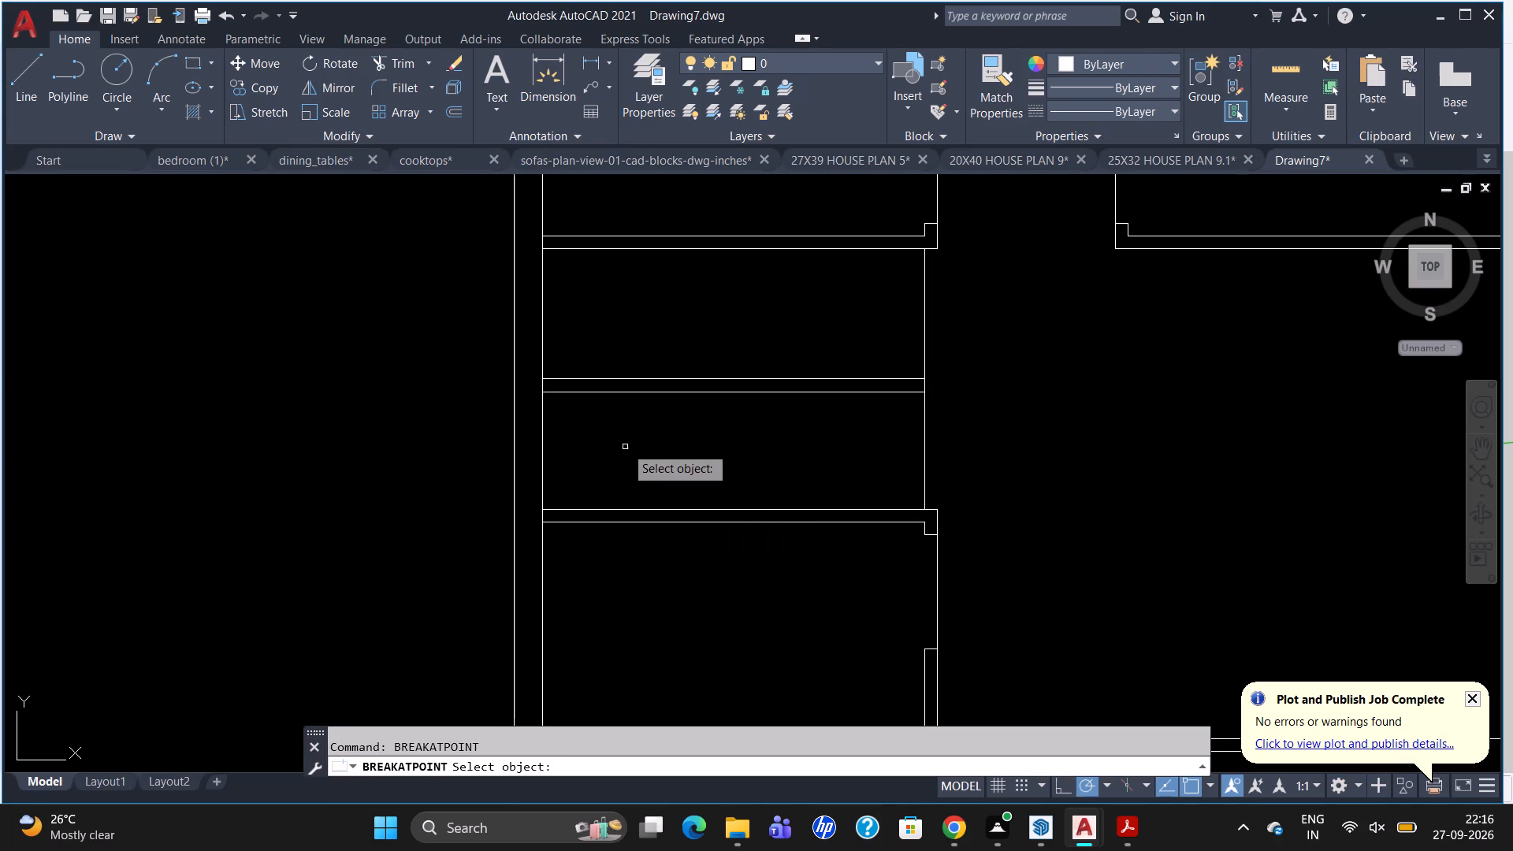
{"action": "left_click", "coordinate": [543, 307]}
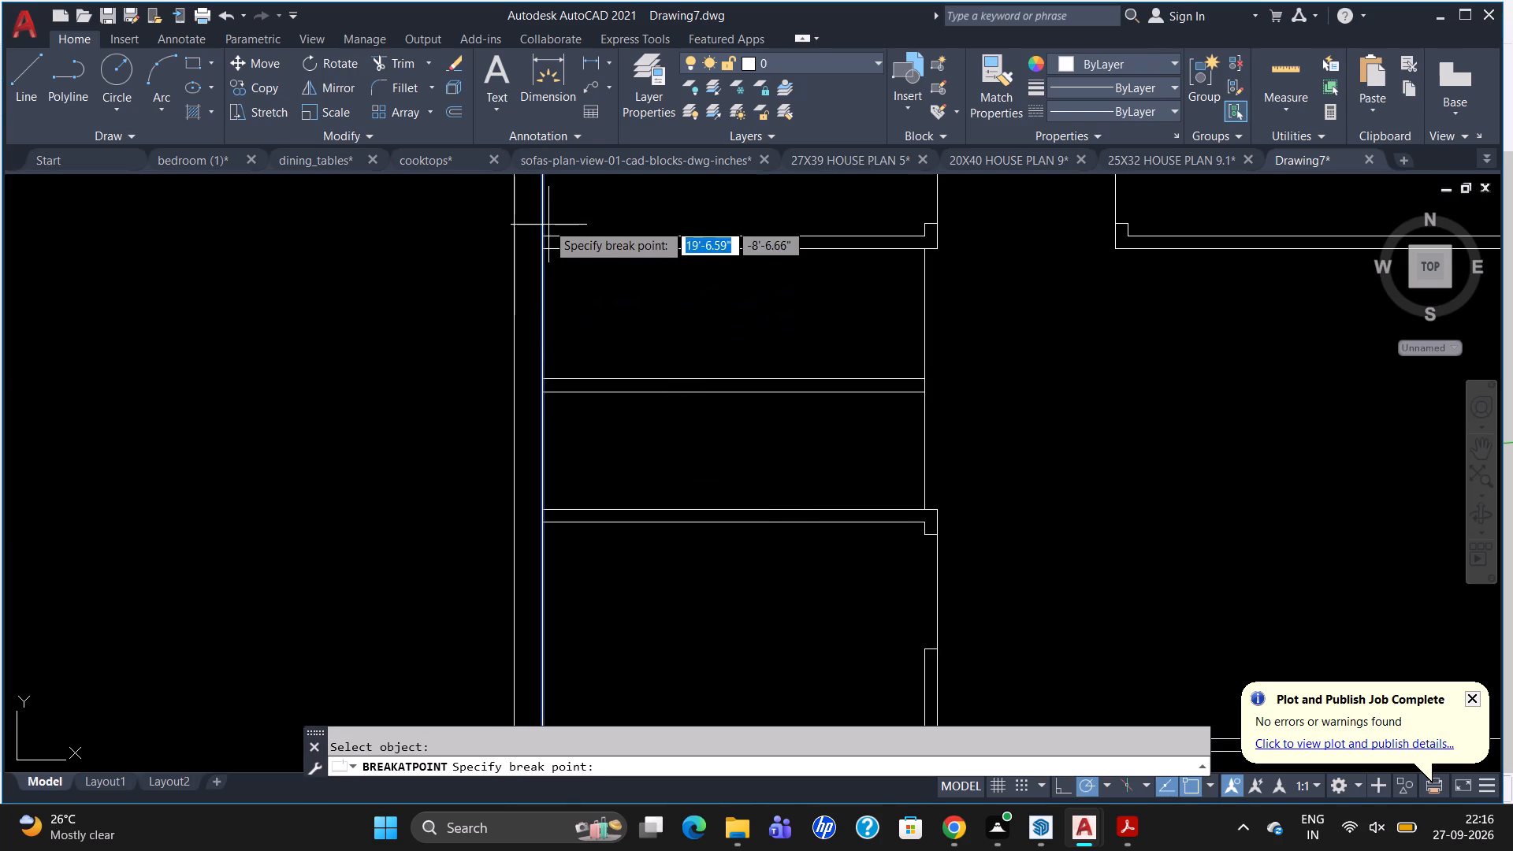
{"action": "left_click", "coordinate": [535, 251]}
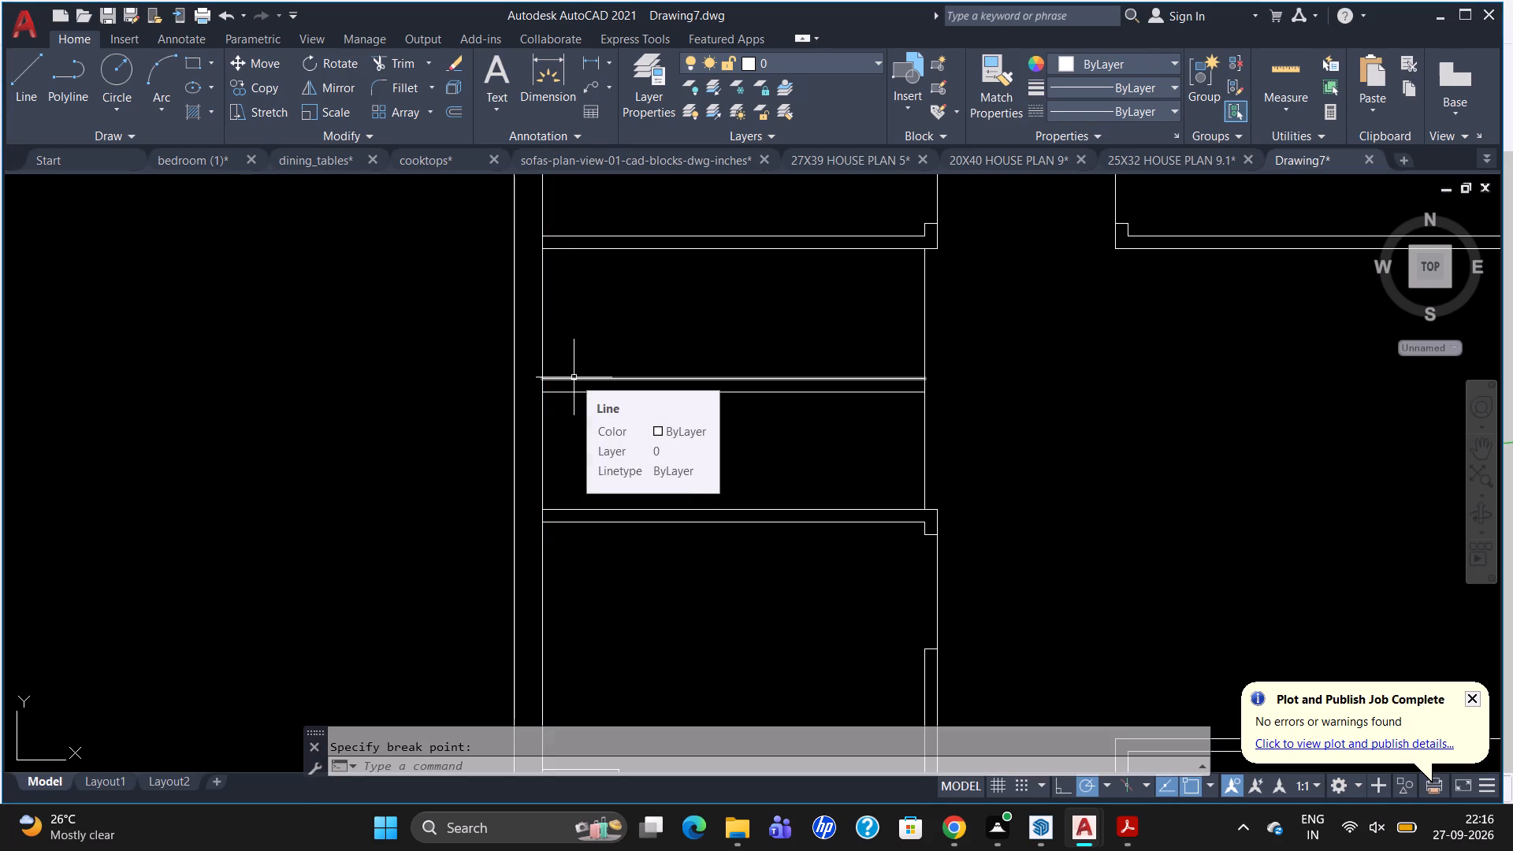
Break the west wall's inner line at the south line of the partition below the middle west room.
{"action": "key", "text": "b"}
{"action": "key", "text": "r"}
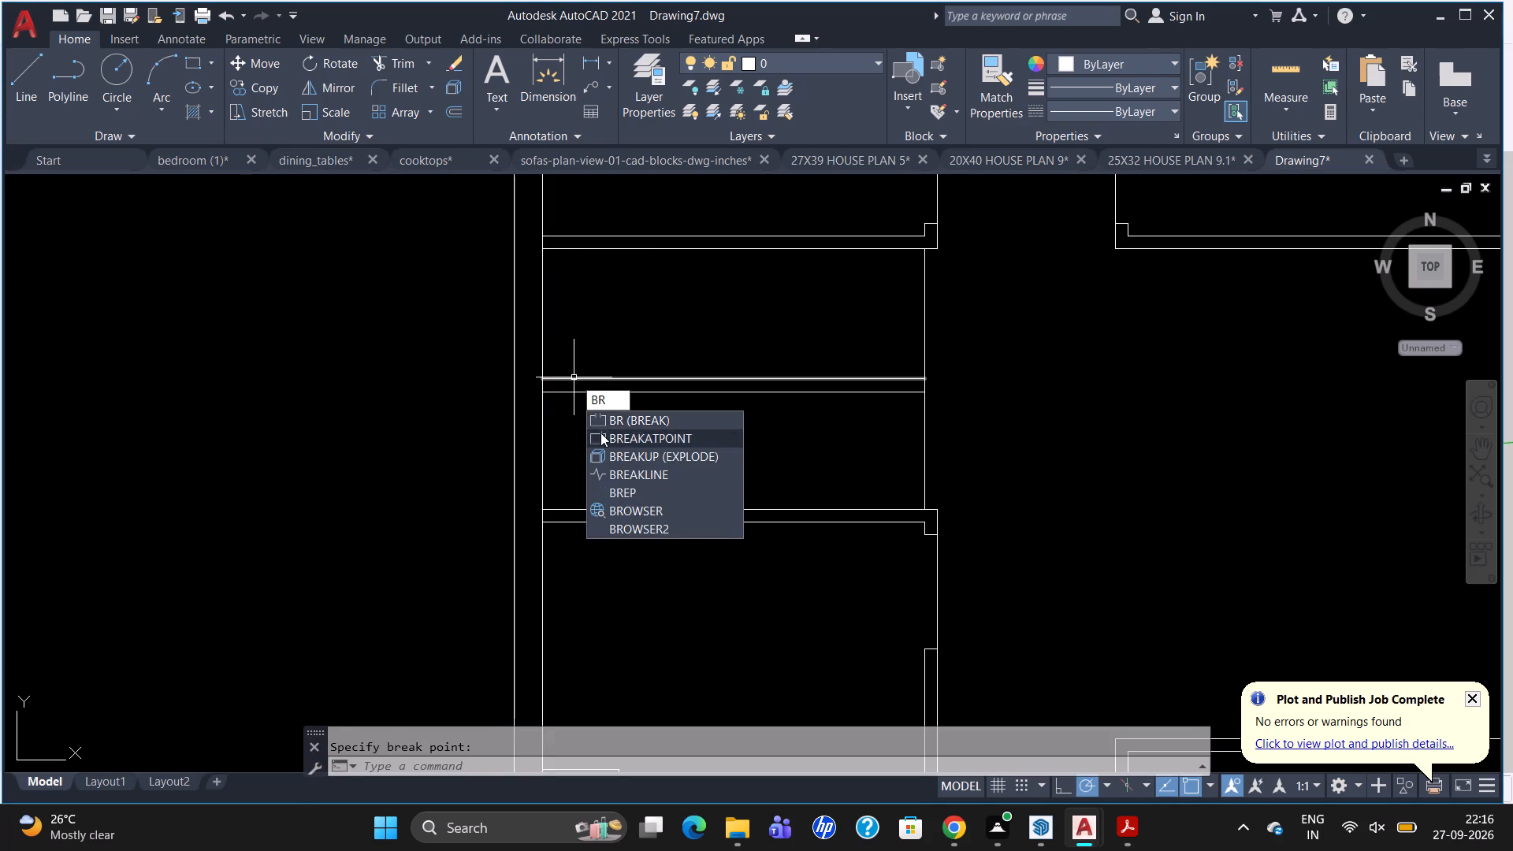
{"action": "left_click", "coordinate": [600, 433]}
{"action": "left_click", "coordinate": [543, 544]}
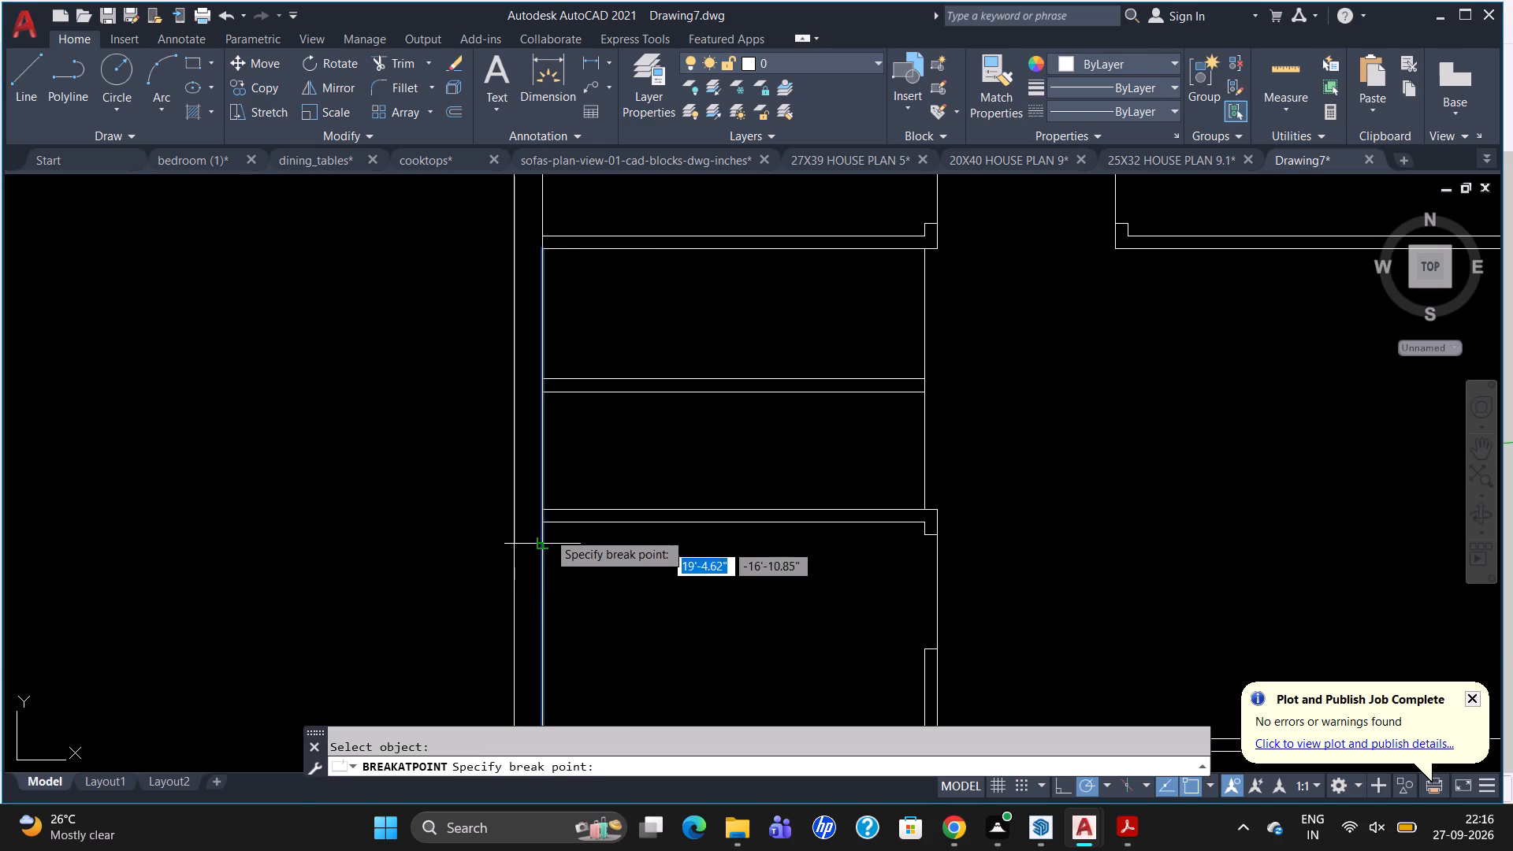
{"action": "left_click", "coordinate": [545, 524]}
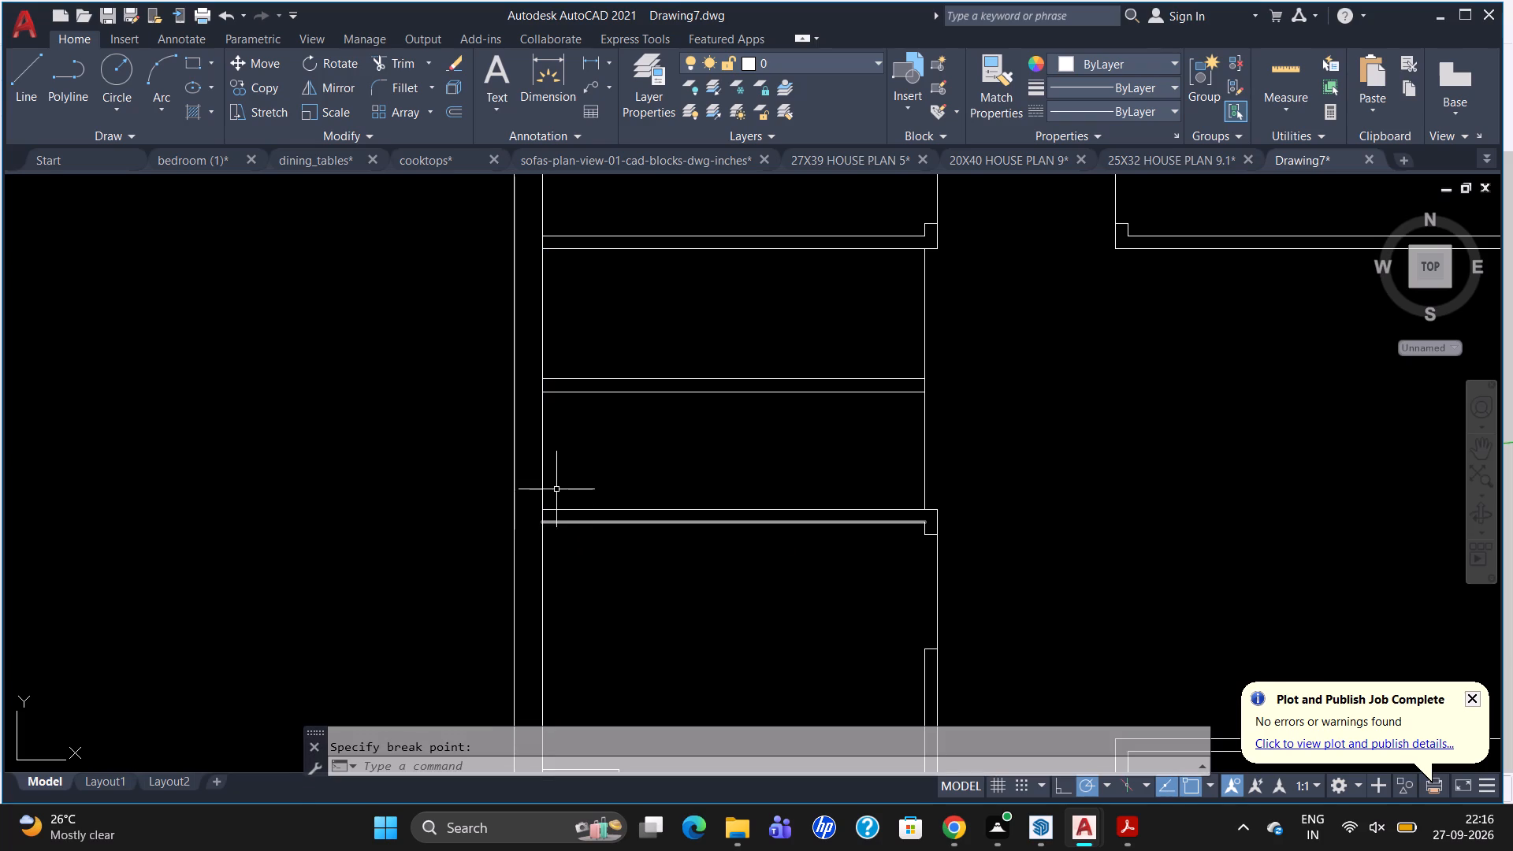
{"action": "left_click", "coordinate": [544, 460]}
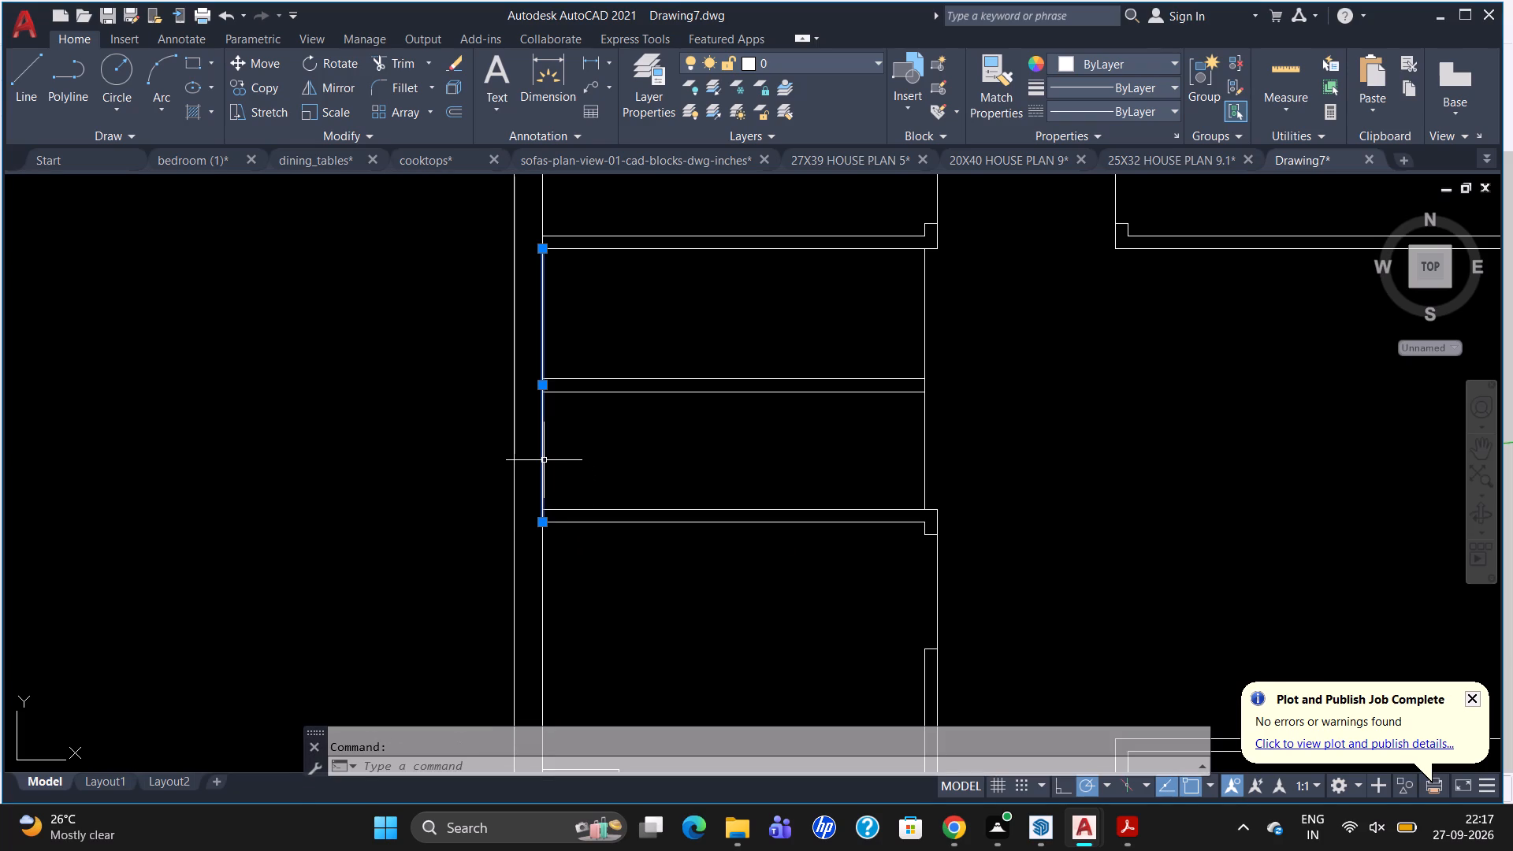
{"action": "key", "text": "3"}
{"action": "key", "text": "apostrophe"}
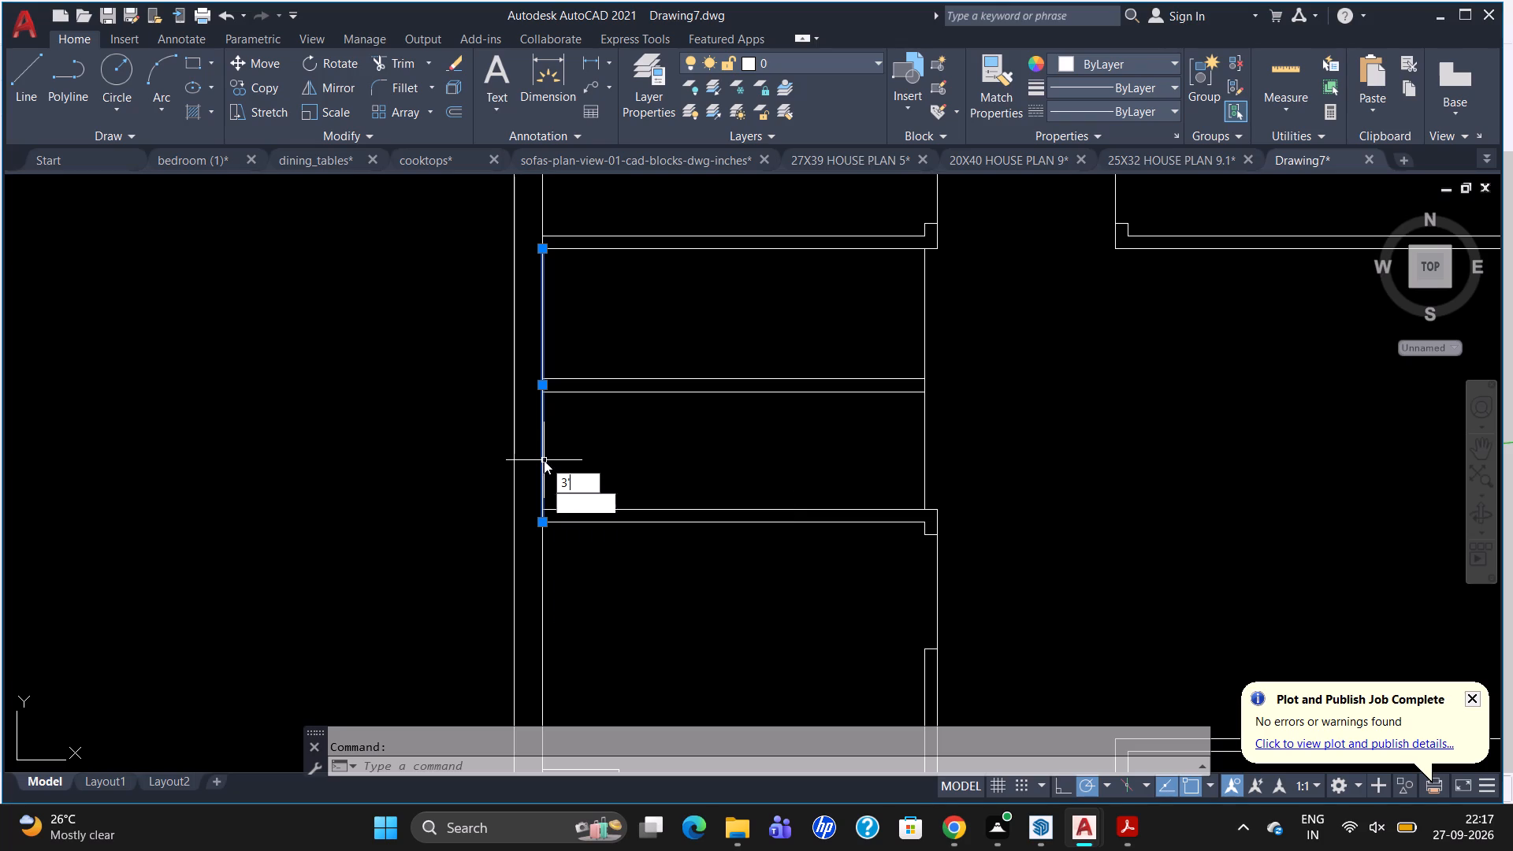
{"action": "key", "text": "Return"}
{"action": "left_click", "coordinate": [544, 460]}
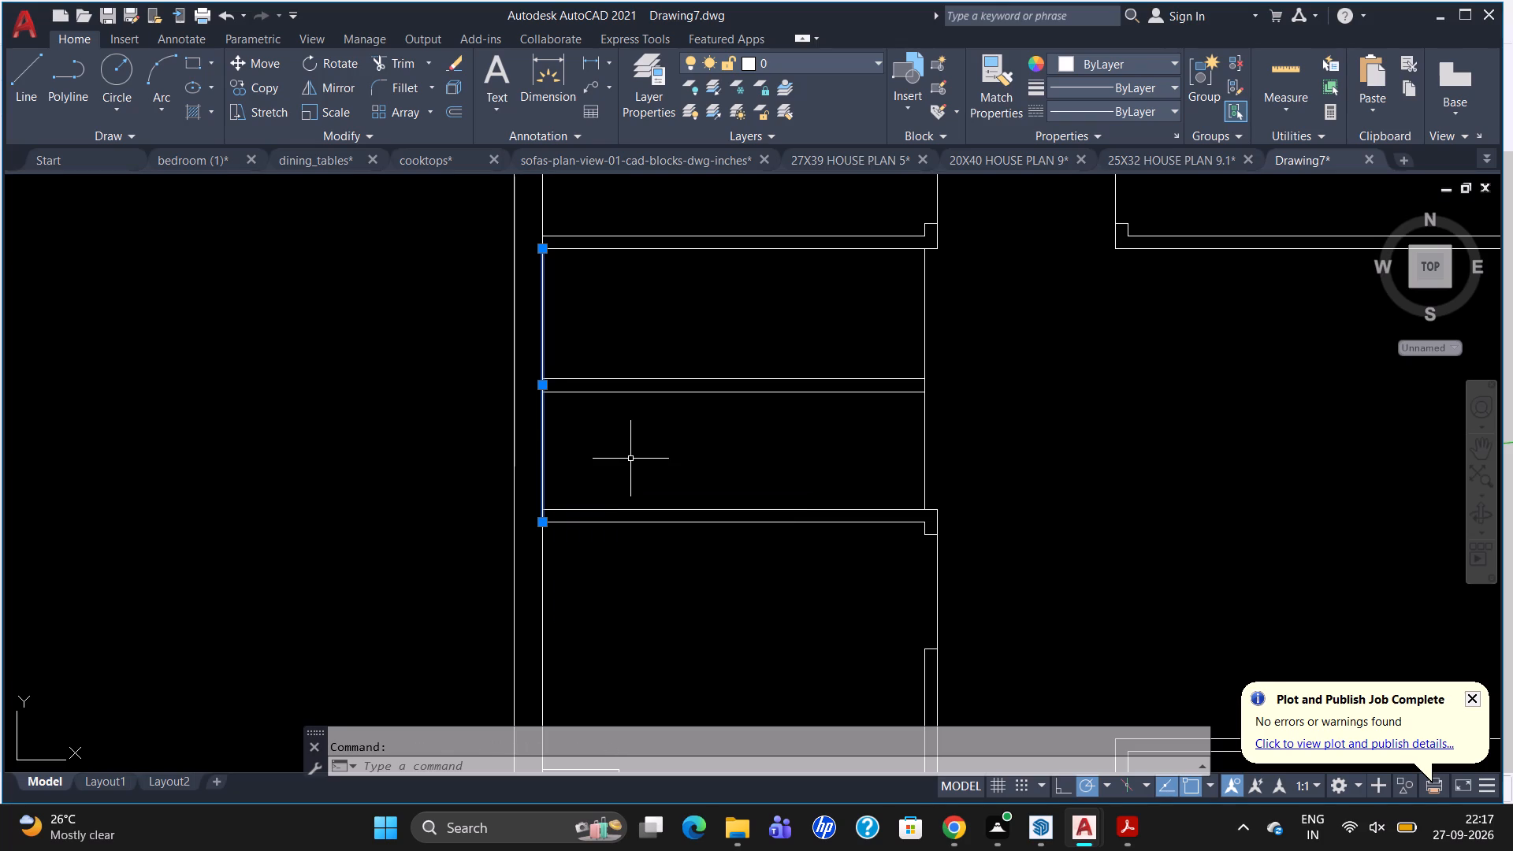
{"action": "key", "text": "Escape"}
Offset the middle west room's segment of the west wall's inner line 3' to the east.
{"action": "key", "text": "o"}
{"action": "key", "text": "Return"}
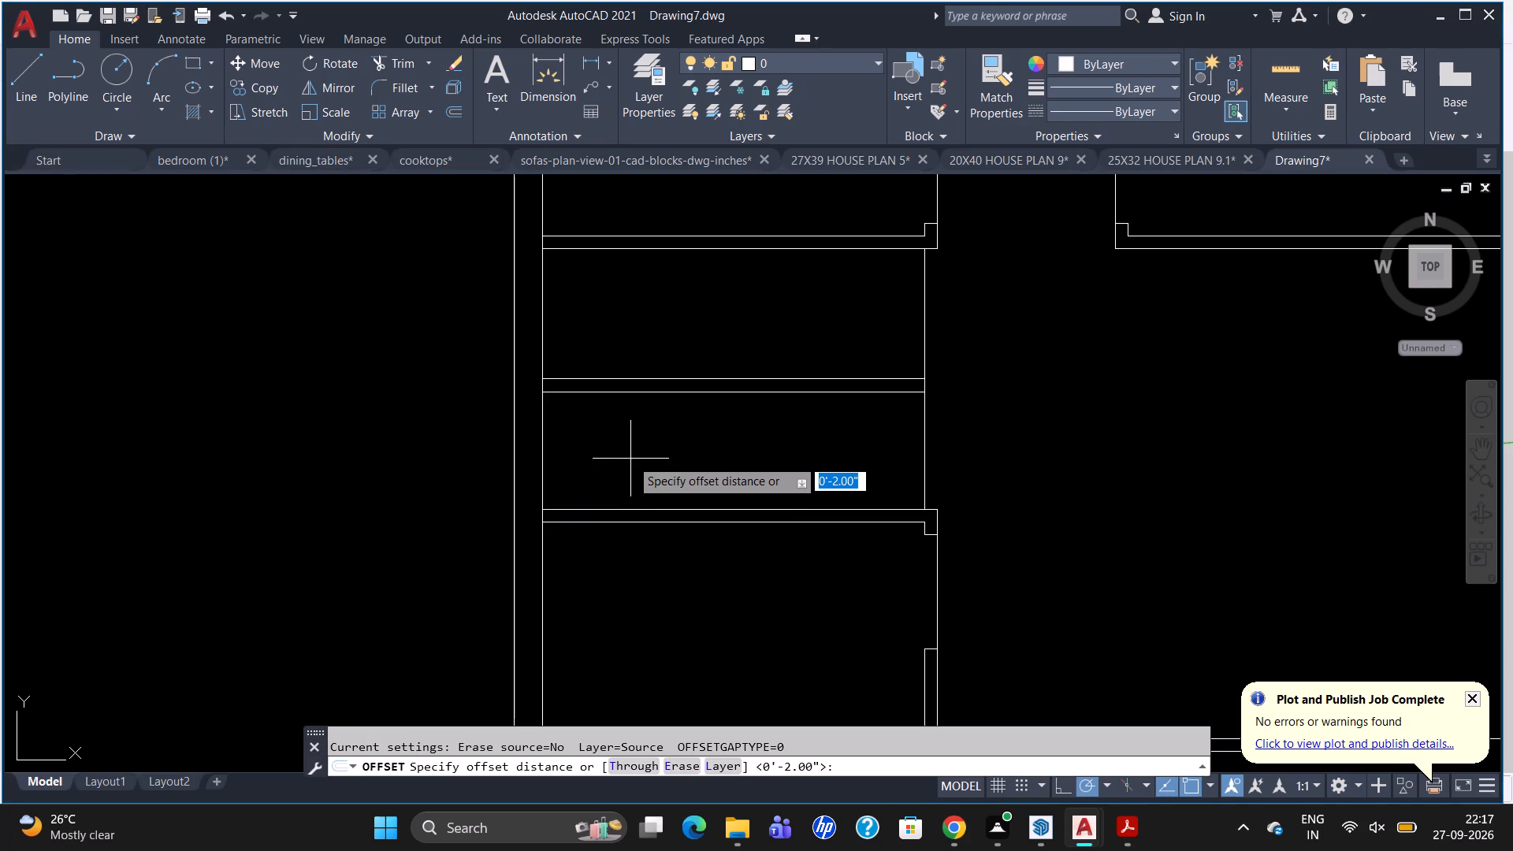
{"action": "type", "text": "3'"}
{"action": "key", "text": "Return"}
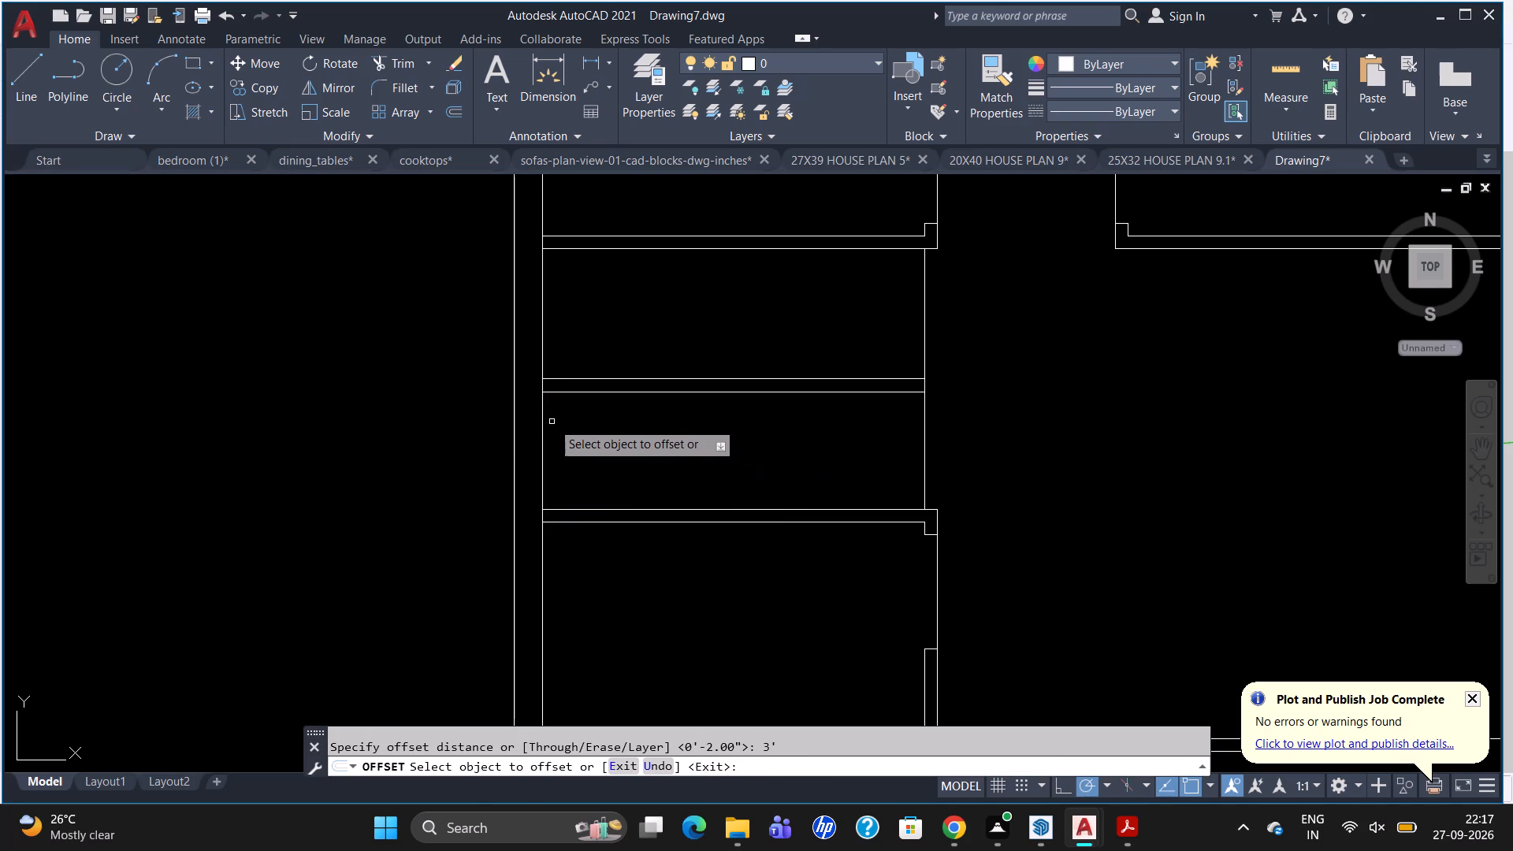
{"action": "left_click", "coordinate": [543, 422]}
{"action": "left_click", "coordinate": [582, 422]}
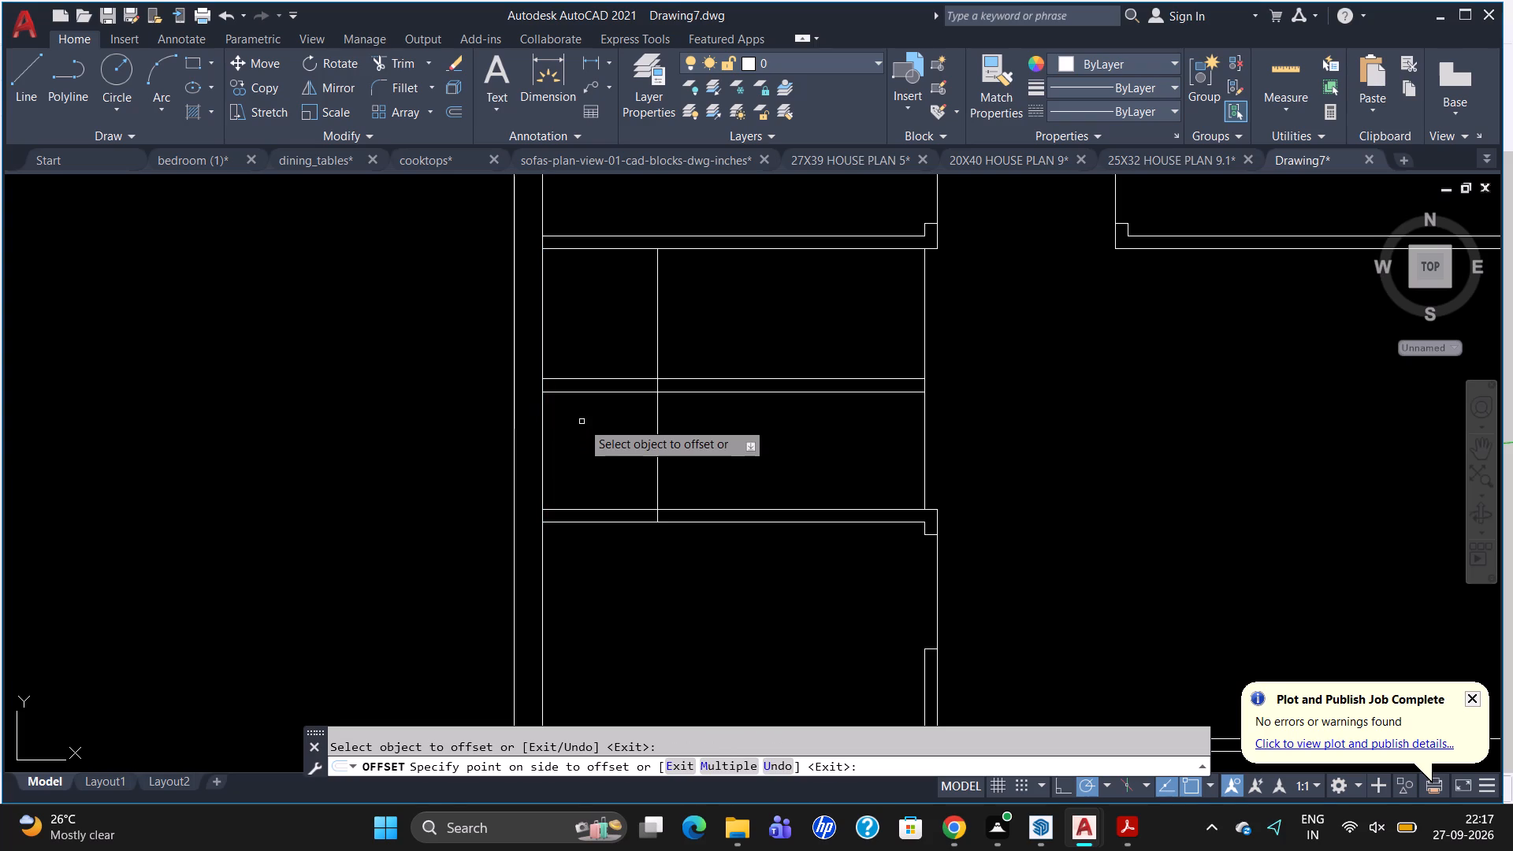
{"action": "key", "text": "Escape"}
Trim both lines of the room's middle partition between the west wall and the new vertical line.
{"action": "key", "text": "r"}
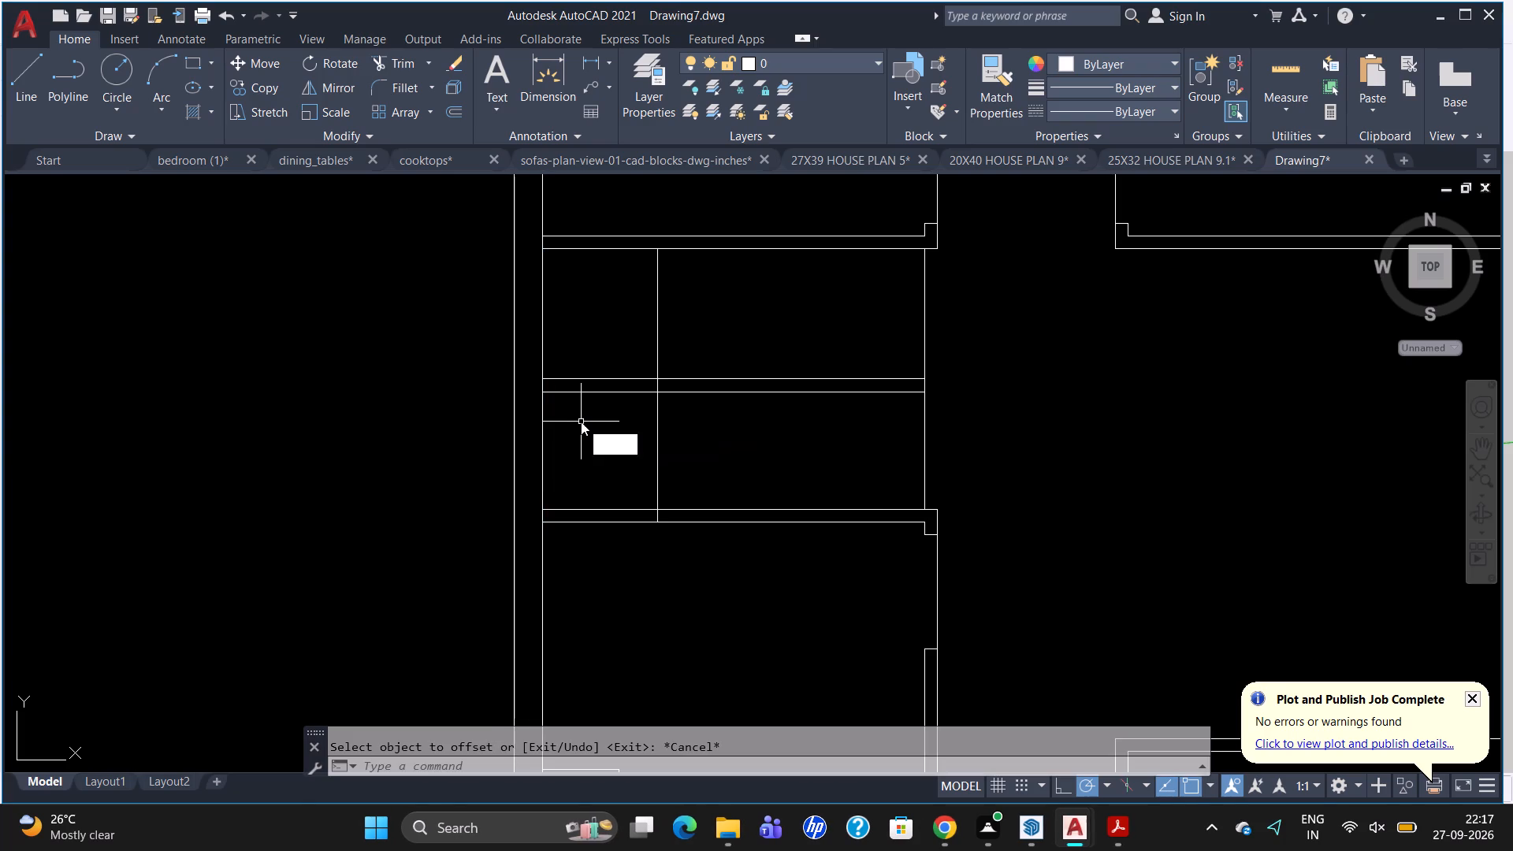
{"action": "key", "text": "BackSpace"}
{"action": "key", "text": "t"}
{"action": "key", "text": "r"}
{"action": "key", "text": "Return"}
{"action": "key", "text": "Return"}
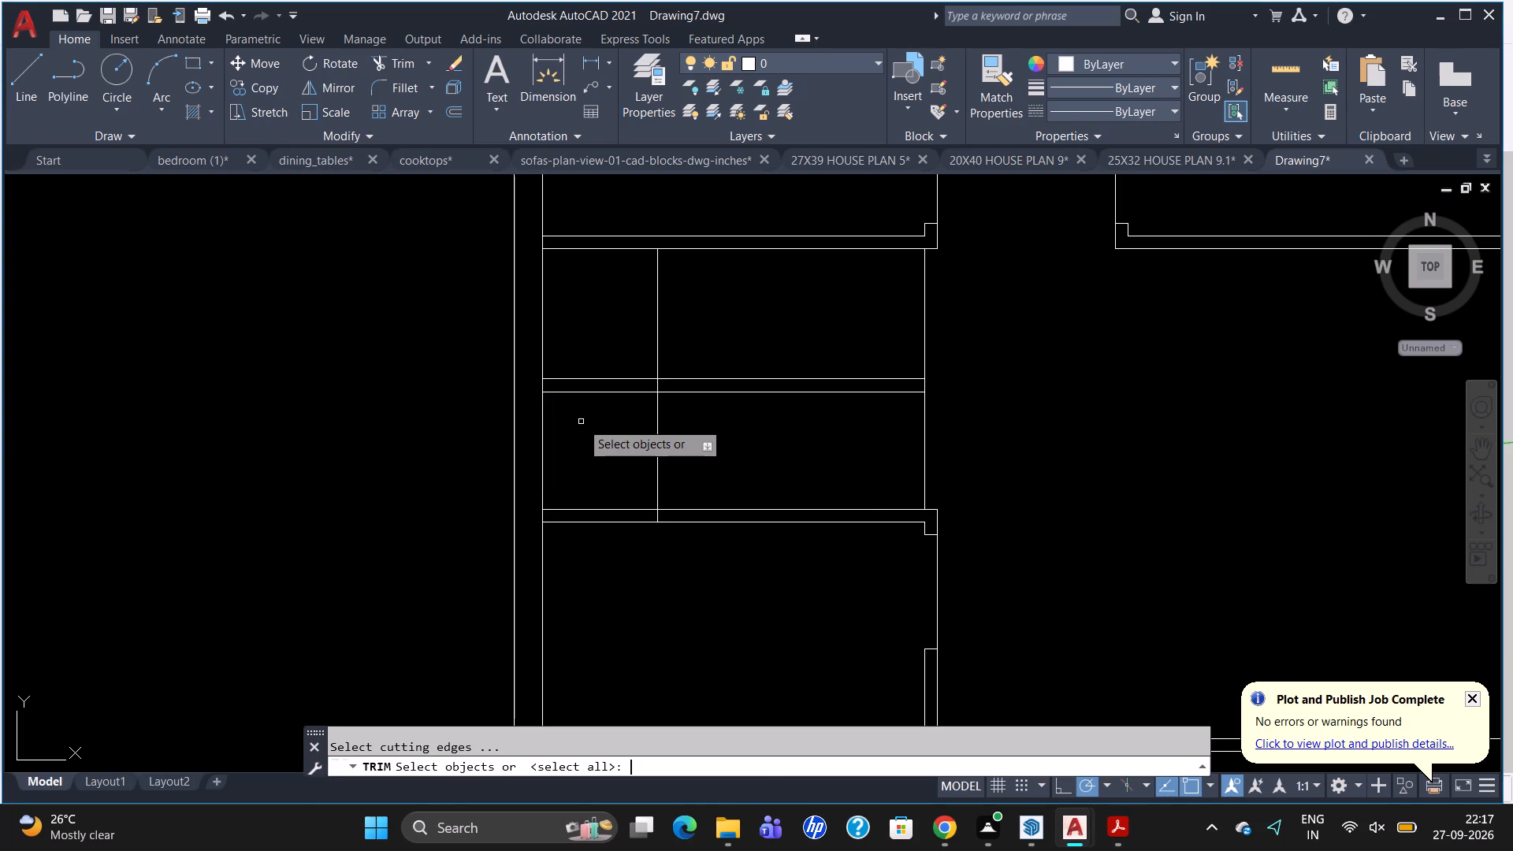
{"action": "left_click_drag", "start_coordinate": [594, 353], "coordinate": [608, 411]}
{"action": "left_click", "coordinate": [608, 411]}
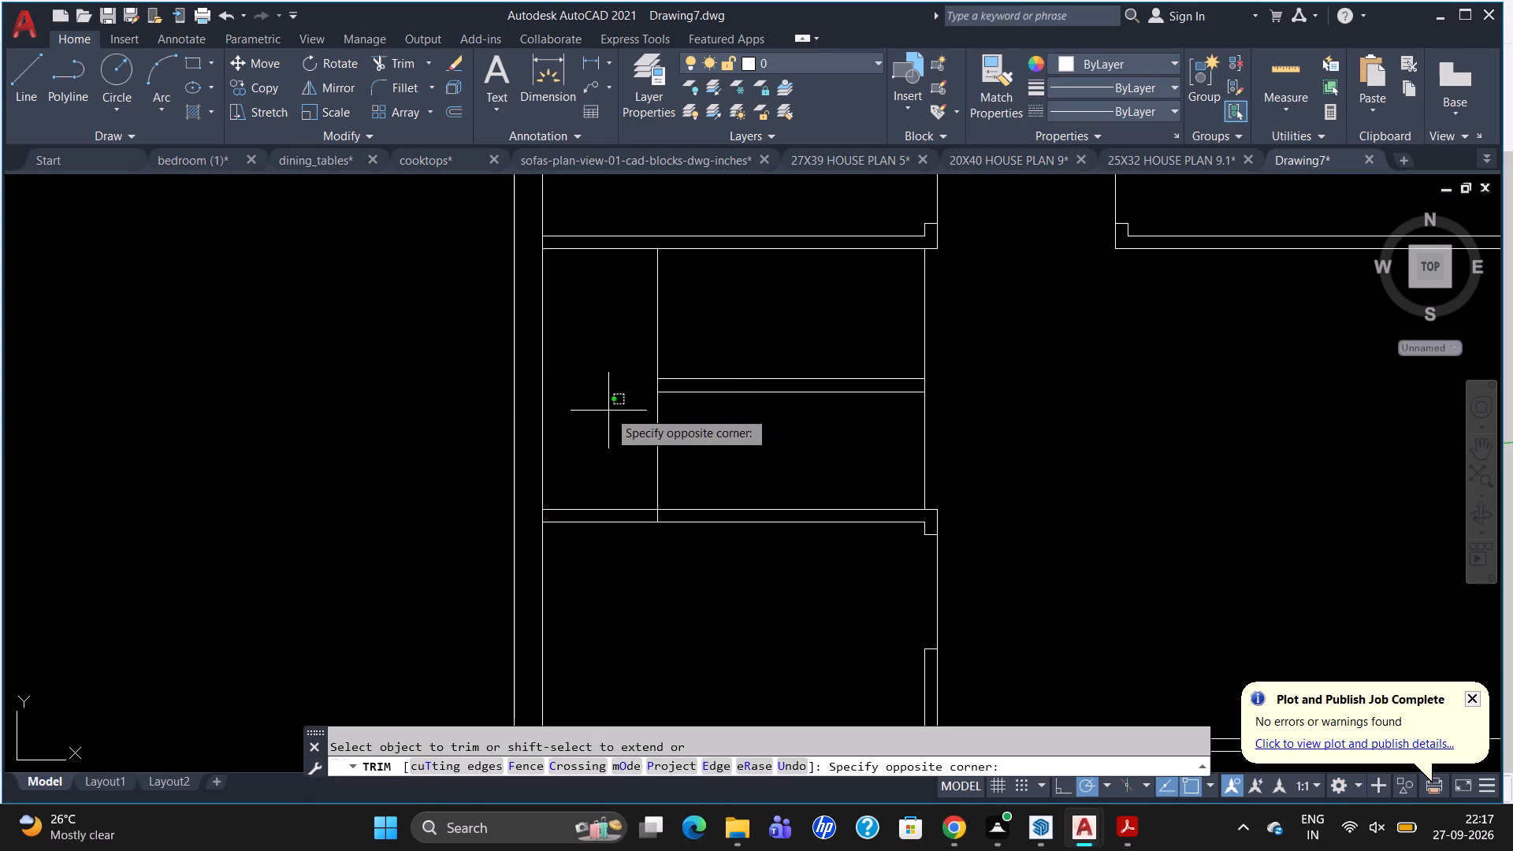
{"action": "key", "text": "Escape"}
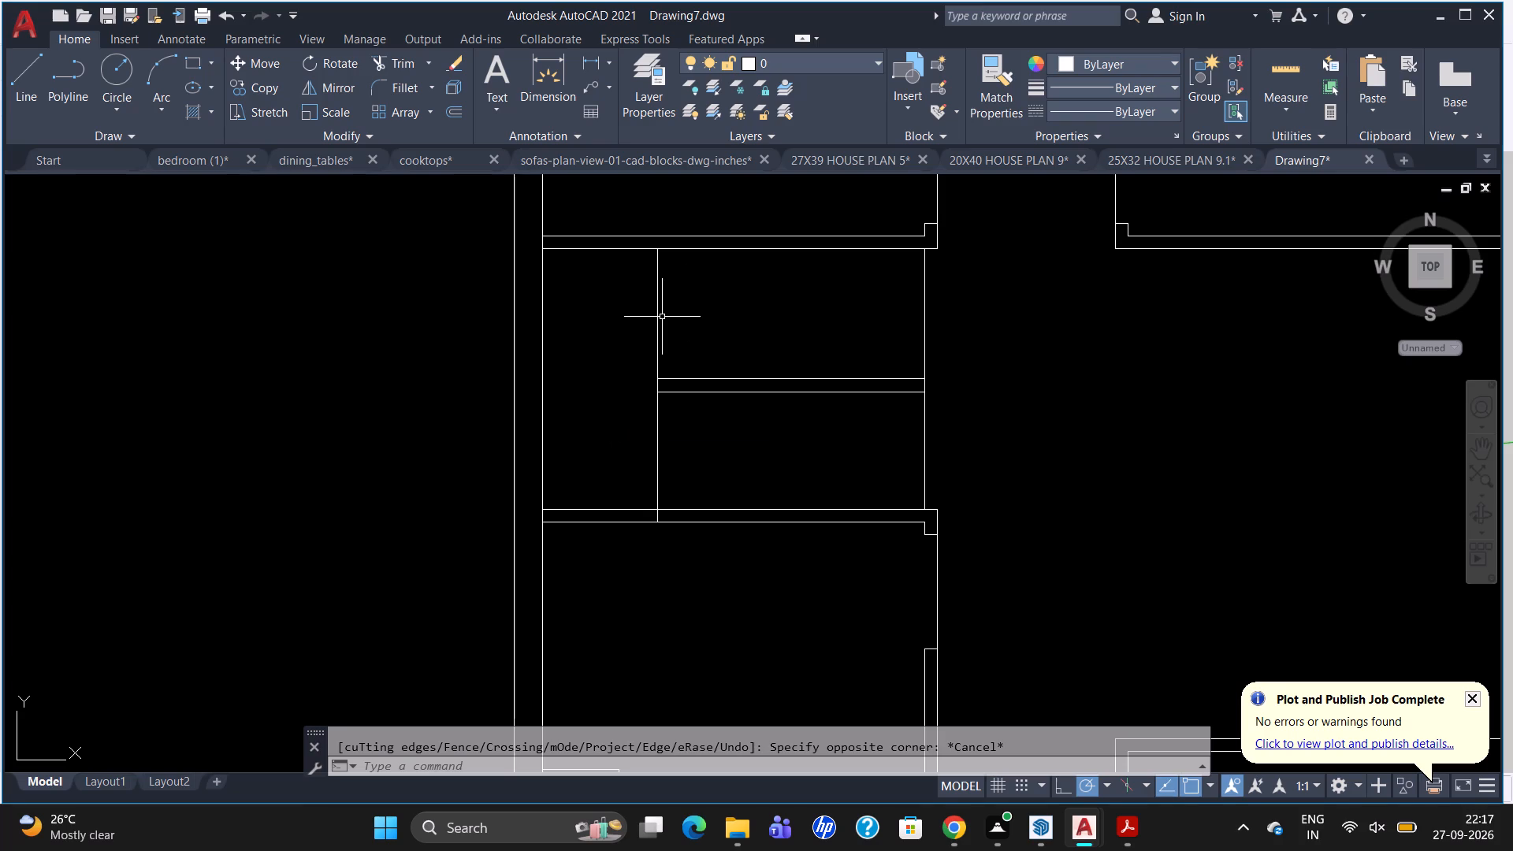
Break the new vertical line where it meets the north line of the middle partition.
{"action": "left_click", "coordinate": [656, 322]}
{"action": "key", "text": "Escape"}
{"action": "type", "text": "BR"}
{"action": "left_click", "coordinate": [742, 370]}
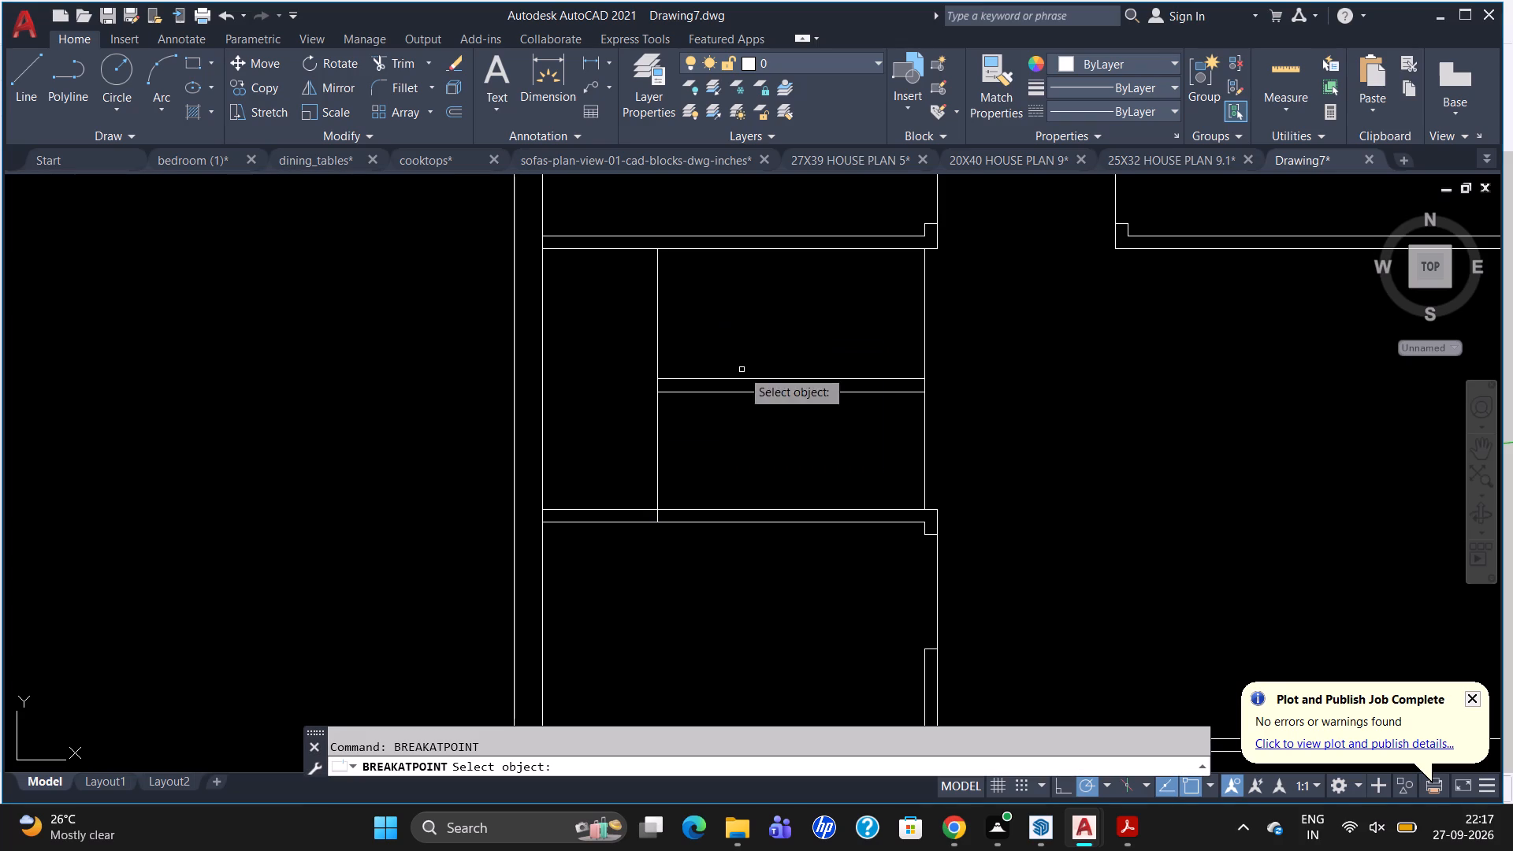
{"action": "left_click", "coordinate": [660, 345]}
{"action": "left_click", "coordinate": [656, 352]}
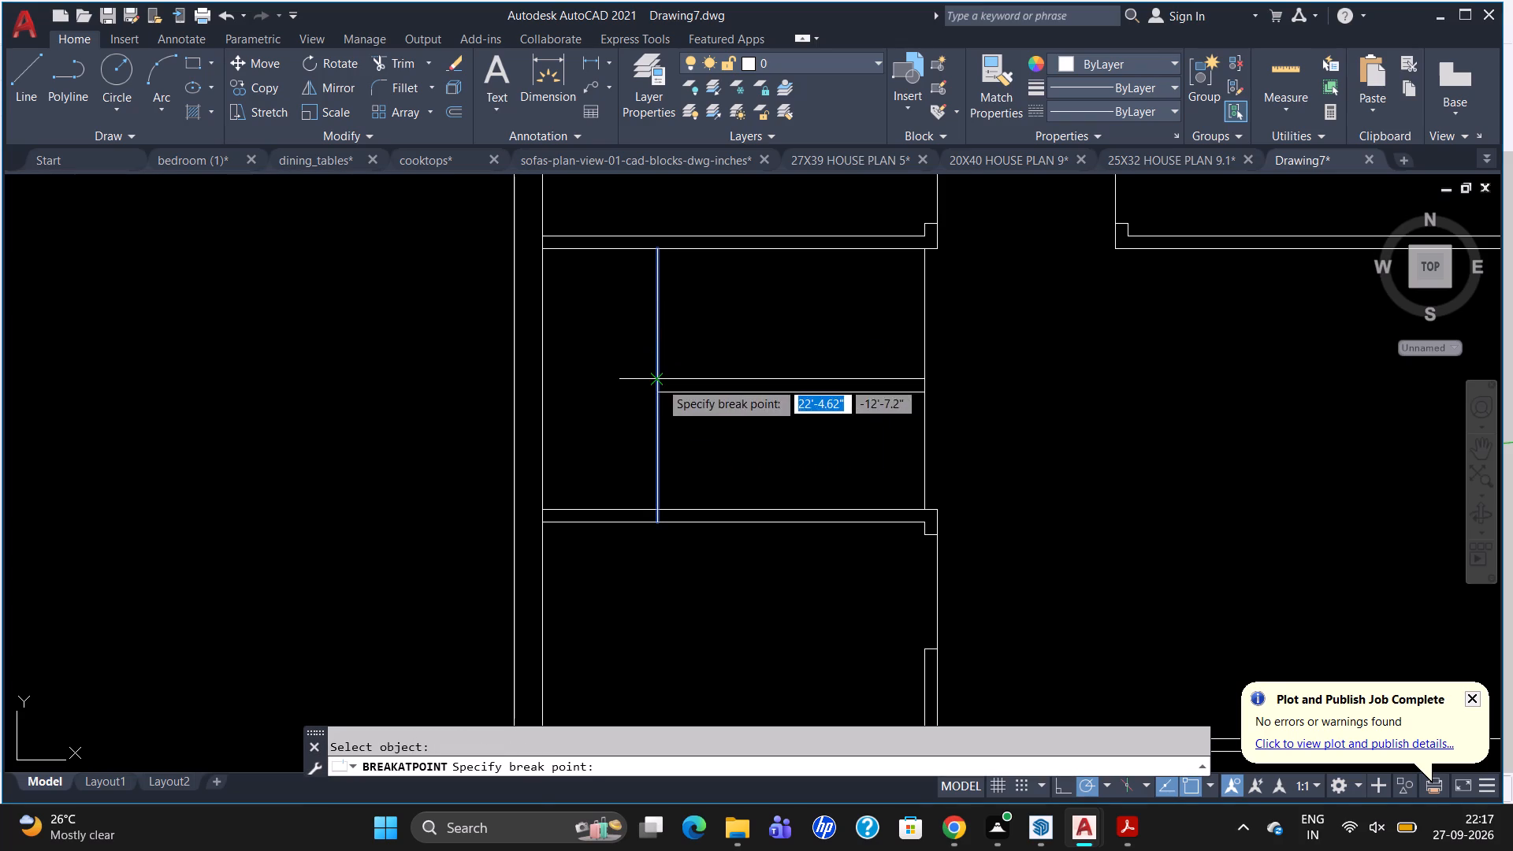
{"action": "left_click", "coordinate": [660, 381]}
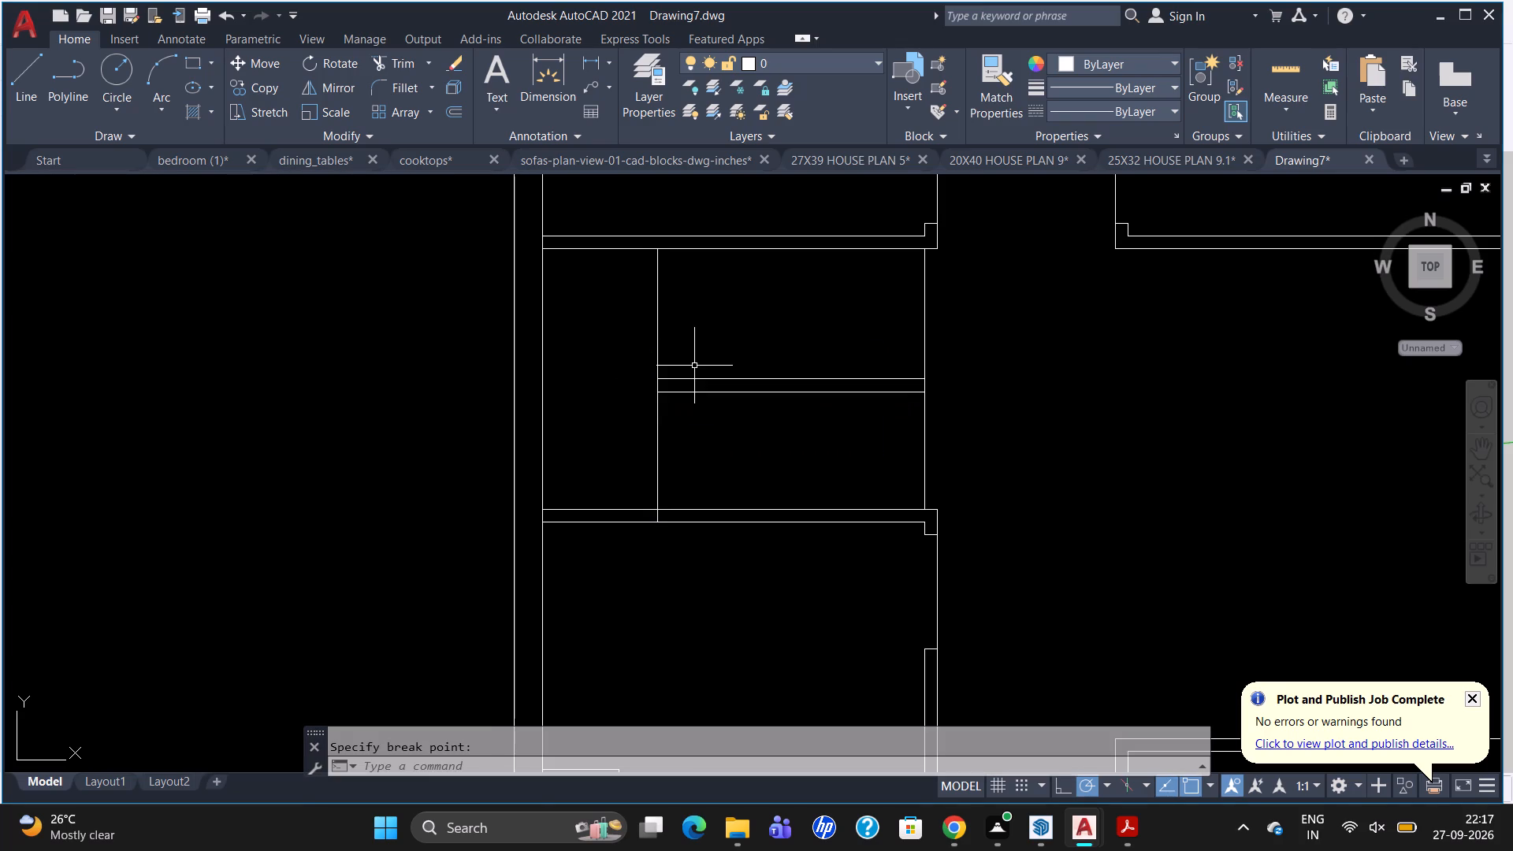
Break the lower part of the vertical line at the south line of the middle partition.
{"action": "left_click", "coordinate": [657, 439]}
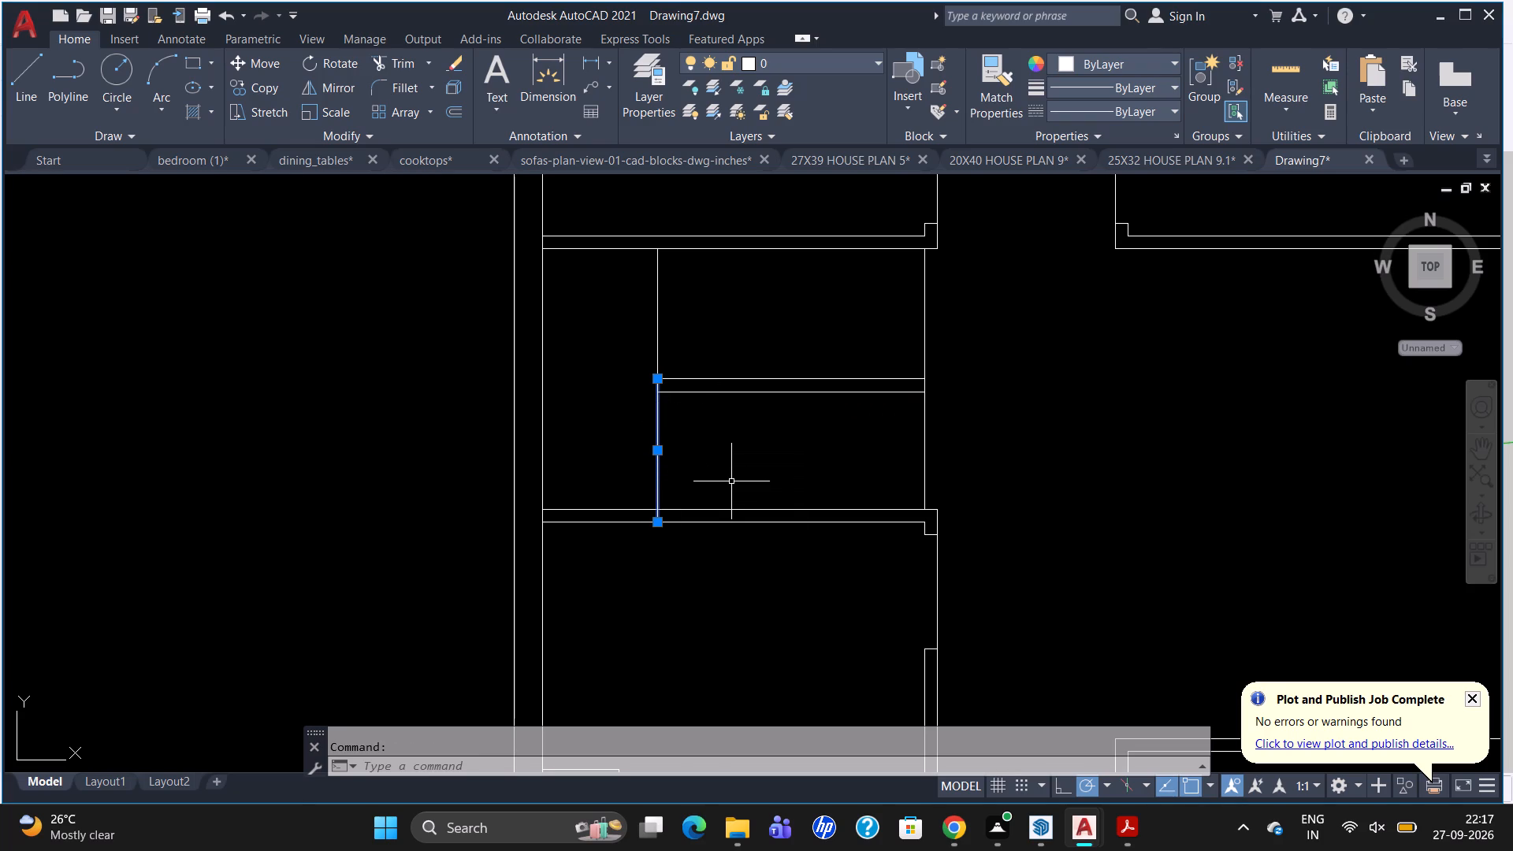
{"action": "key", "text": "b"}
{"action": "key", "text": "r"}
{"action": "left_click", "coordinate": [766, 540]}
{"action": "left_click", "coordinate": [652, 390]}
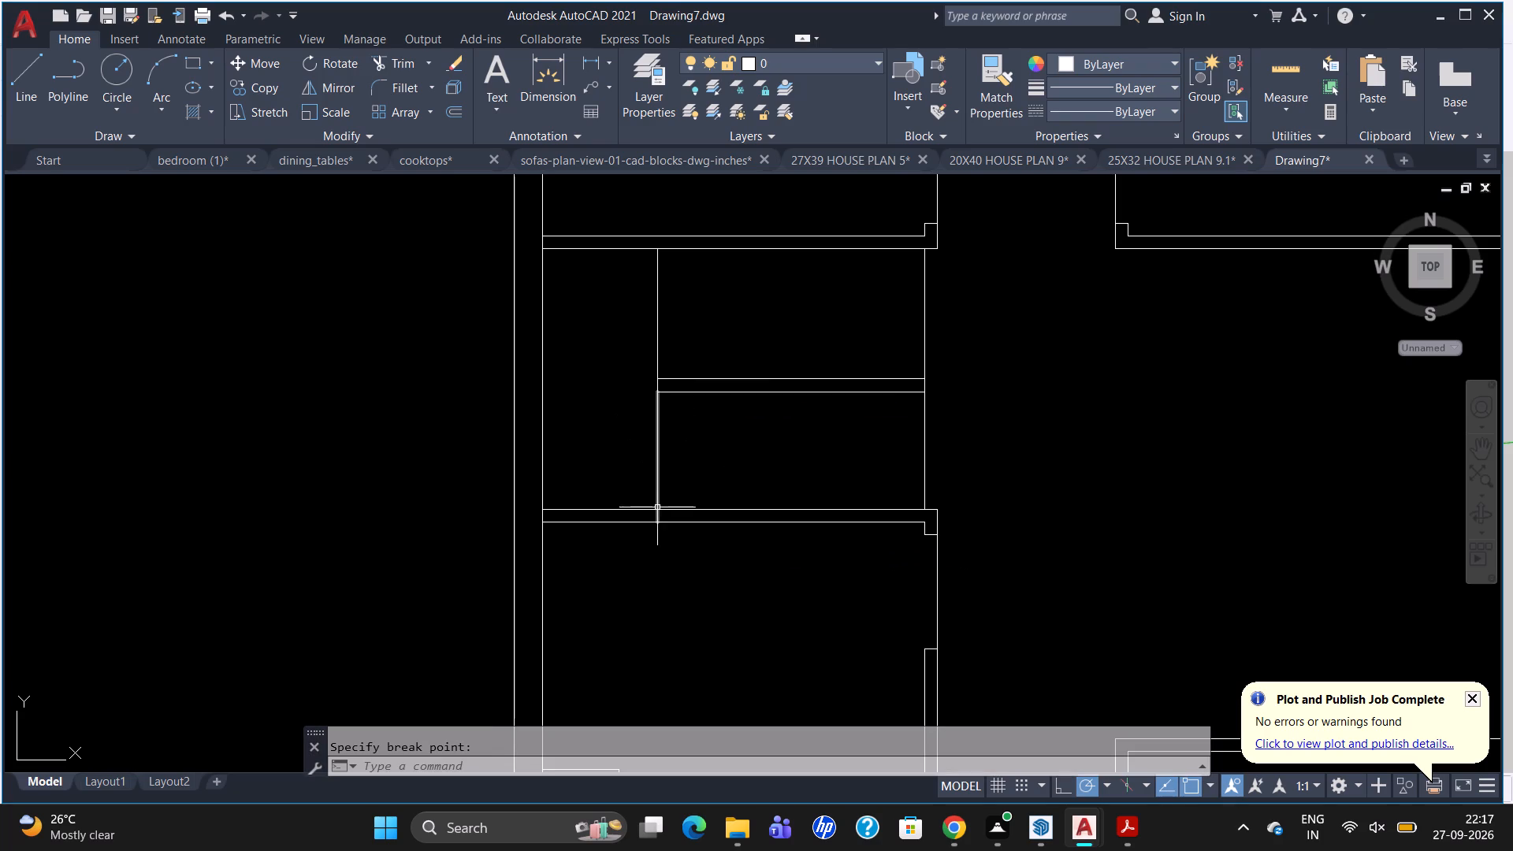
Trim the vertical line's south end that runs into the partition below the middle west room.
{"action": "type", "text": "TR"}
{"action": "key", "text": "Return"}
{"action": "key", "text": "Return"}
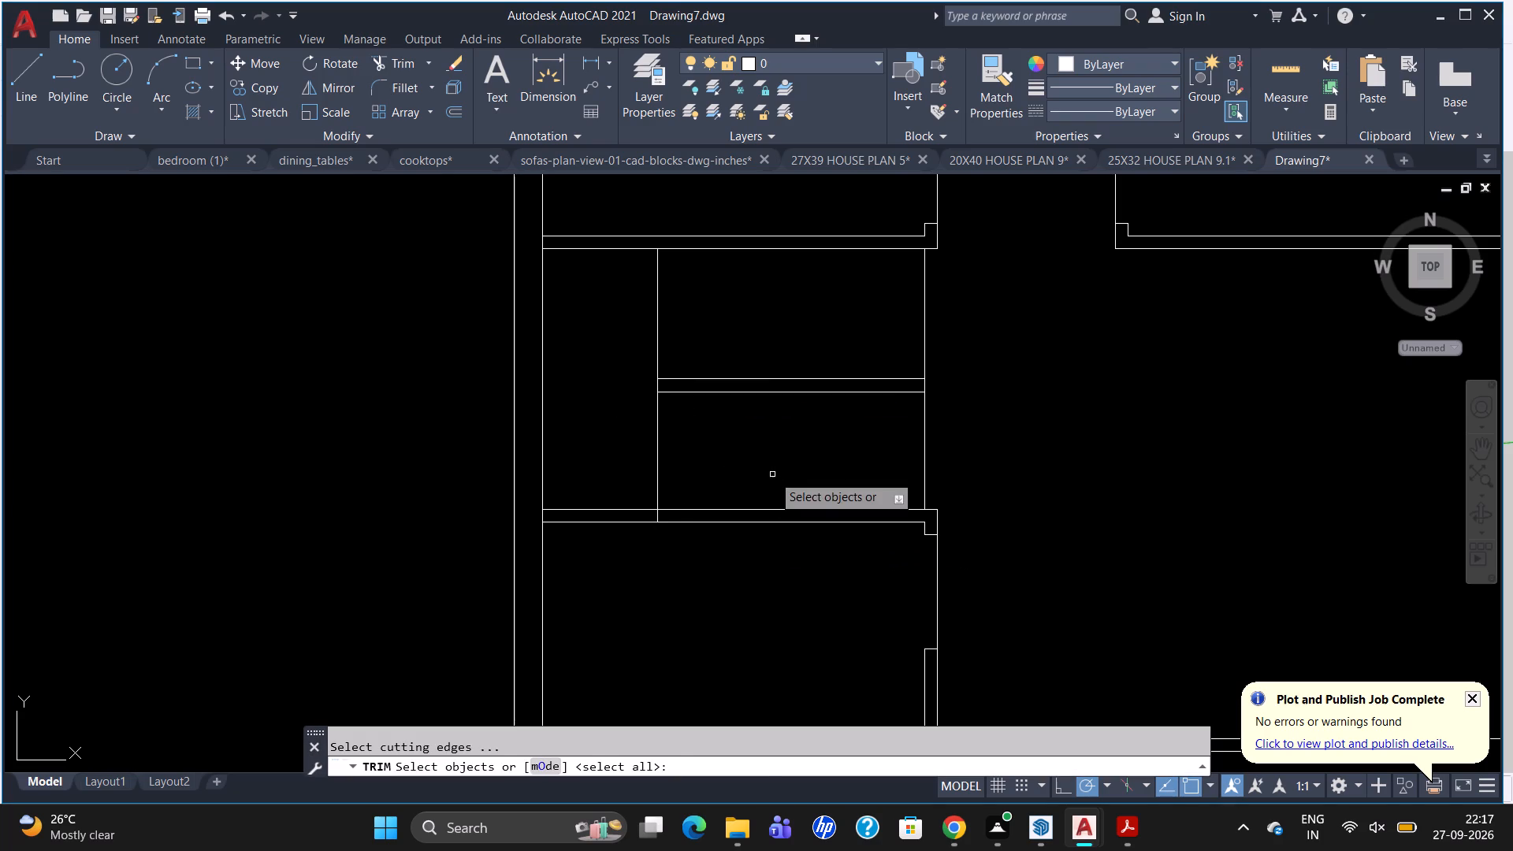
{"action": "left_click", "coordinate": [658, 518]}
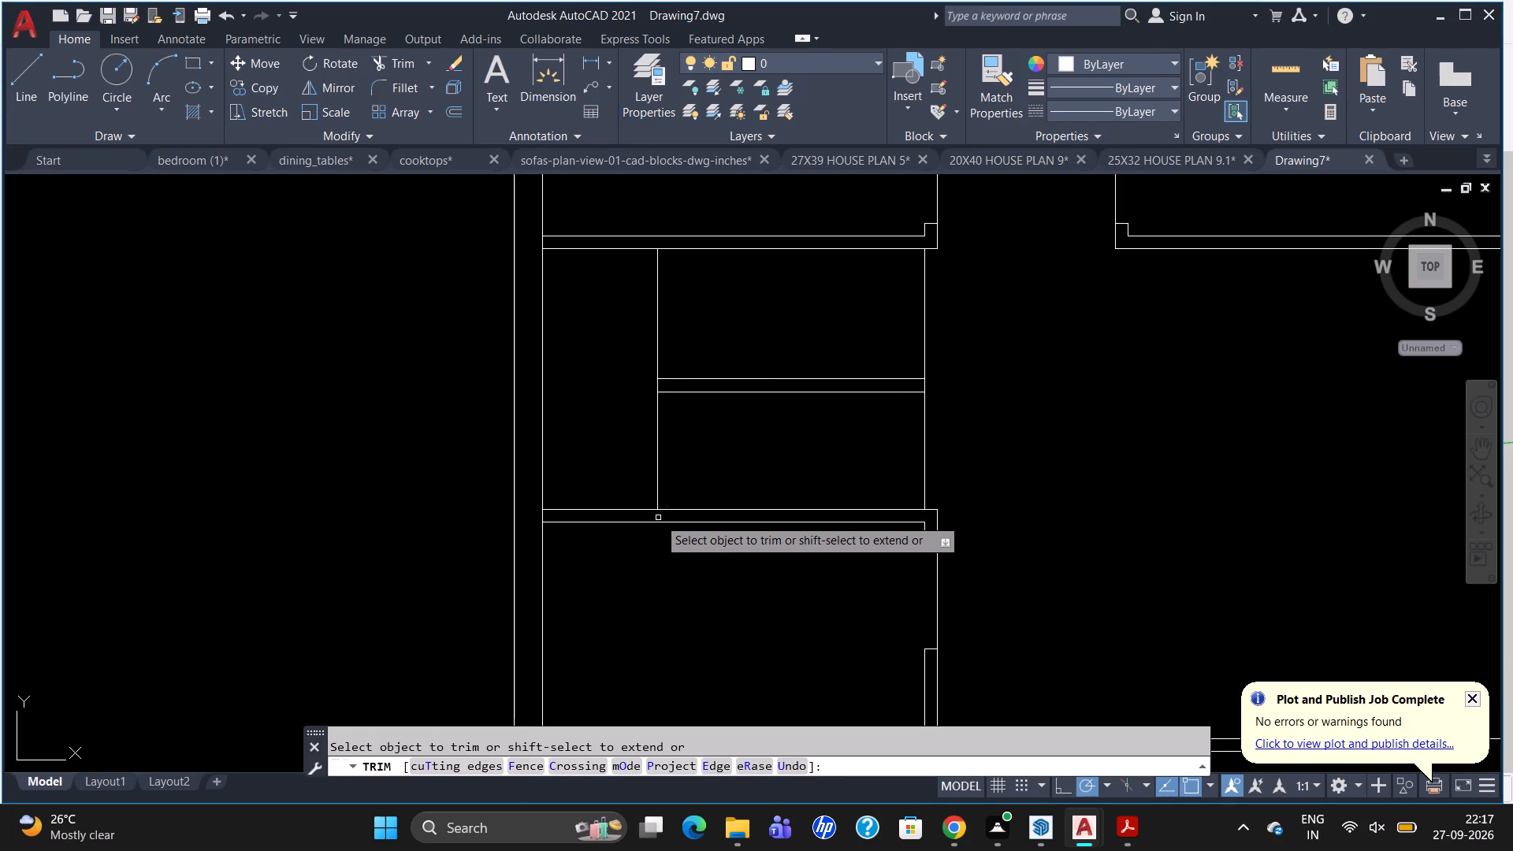
{"action": "key", "text": "Escape"}
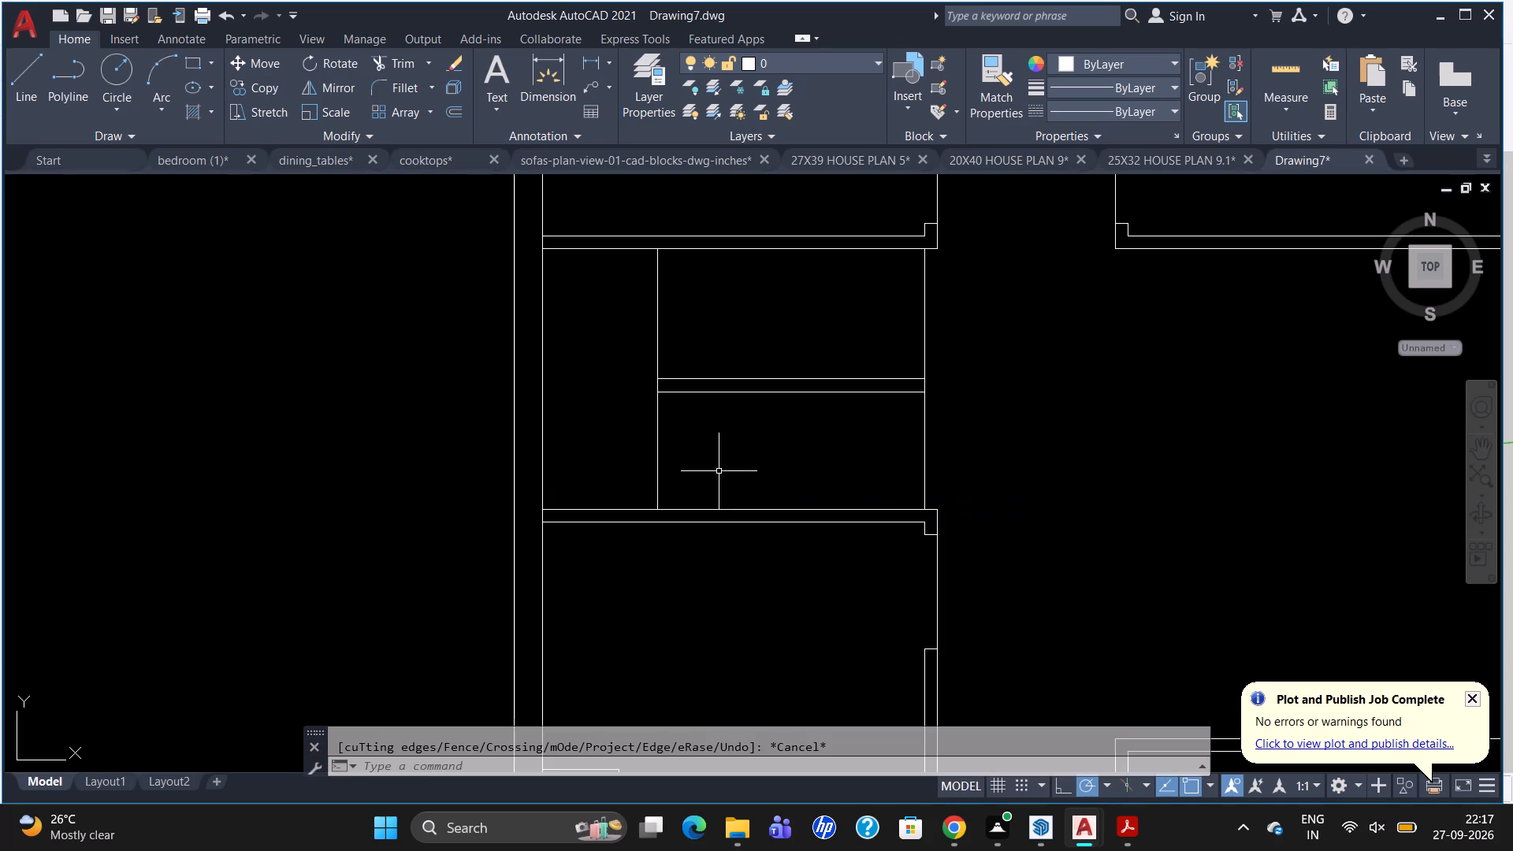
Array-copy the vertical line south of the middle partition as 10 items fitted over 7' to the room's east line, forming stair treads.
{"action": "left_click", "coordinate": [653, 438]}
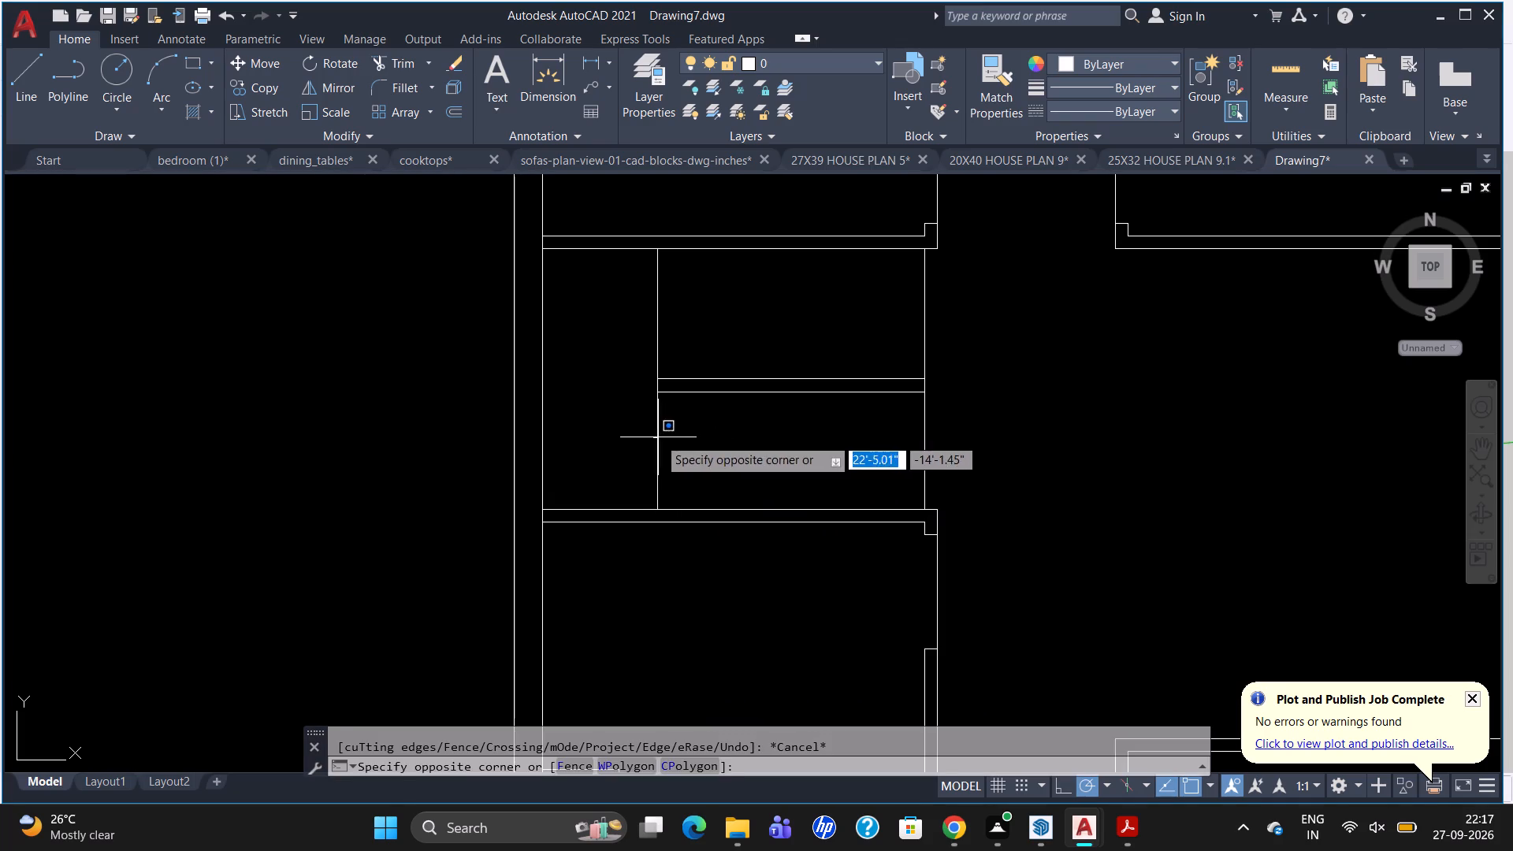
{"action": "left_click", "coordinate": [658, 437]}
{"action": "left_click", "coordinate": [658, 437]}
{"action": "type", "text": "CO"}
{"action": "key", "text": "Return"}
{"action": "left_click", "coordinate": [658, 437]}
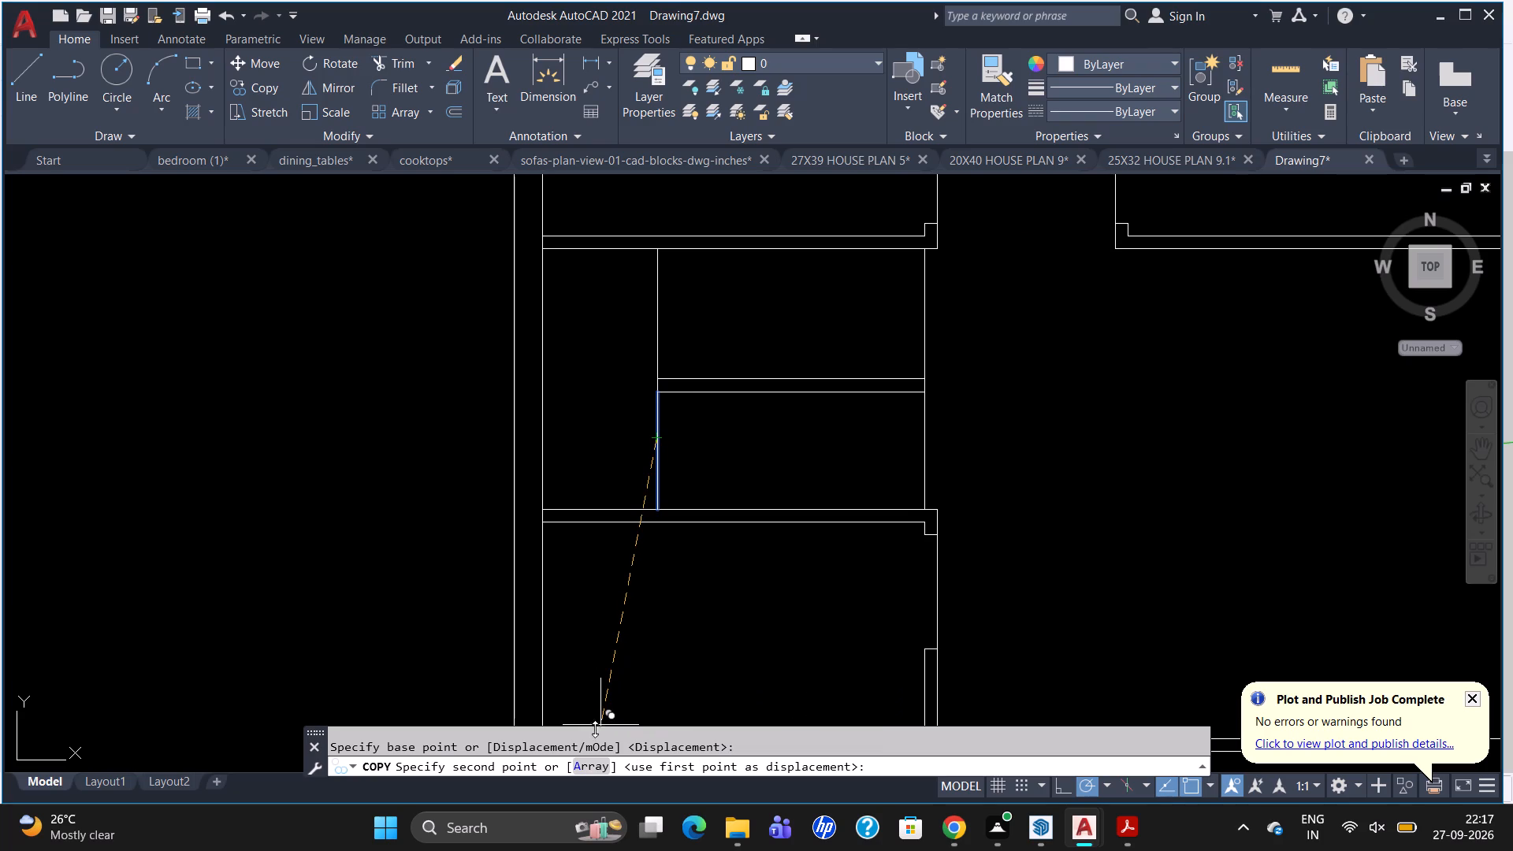
{"action": "left_click", "coordinate": [582, 766]}
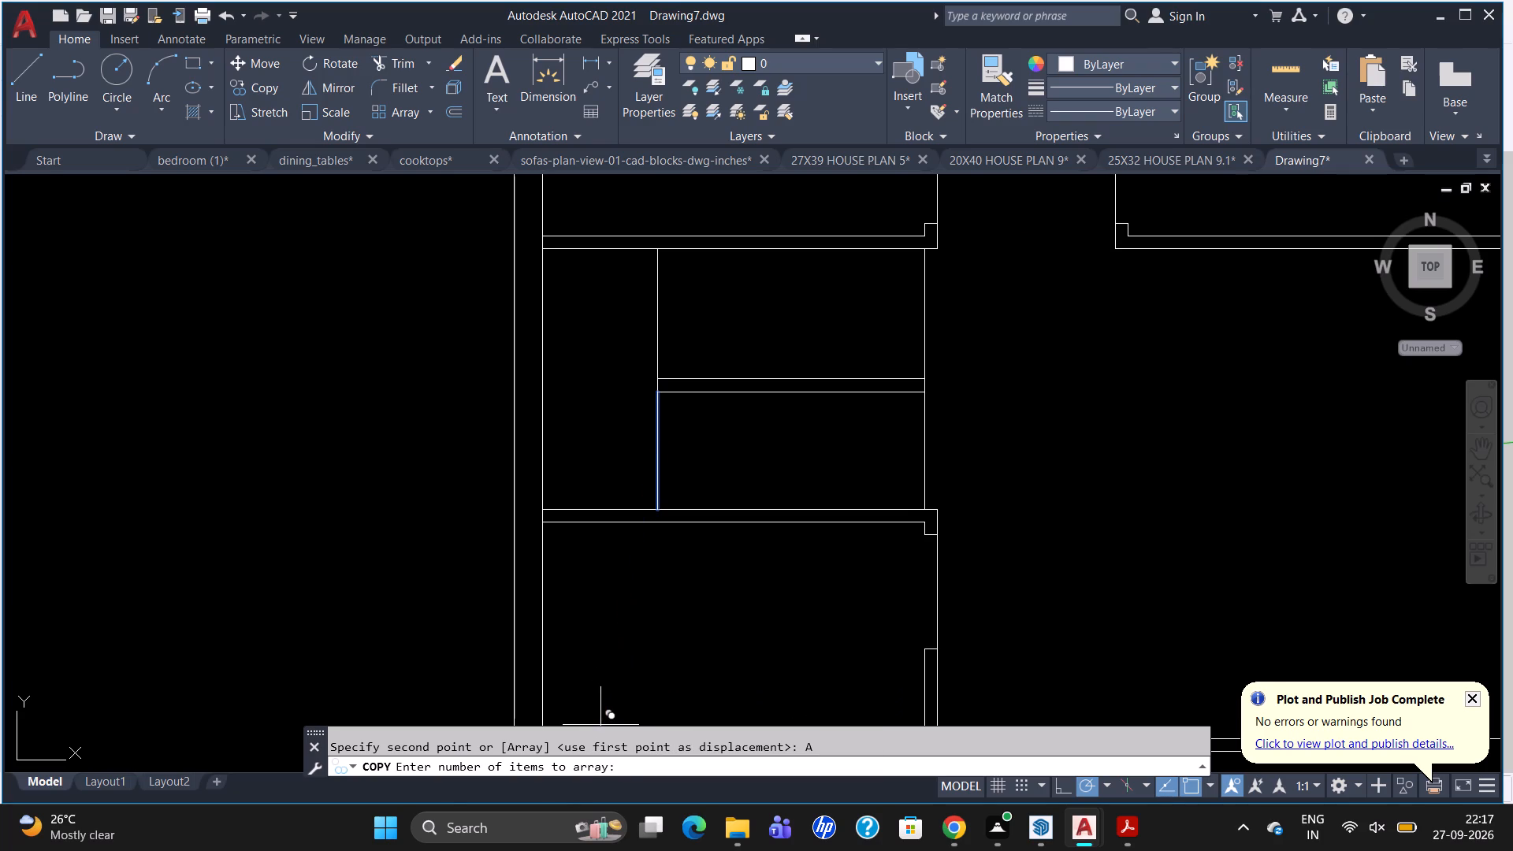
{"action": "key", "text": "2"}
{"action": "key", "text": "BackSpace"}
{"action": "type", "text": "10"}
{"action": "key", "text": "Return"}
{"action": "left_click", "coordinate": [580, 764]}
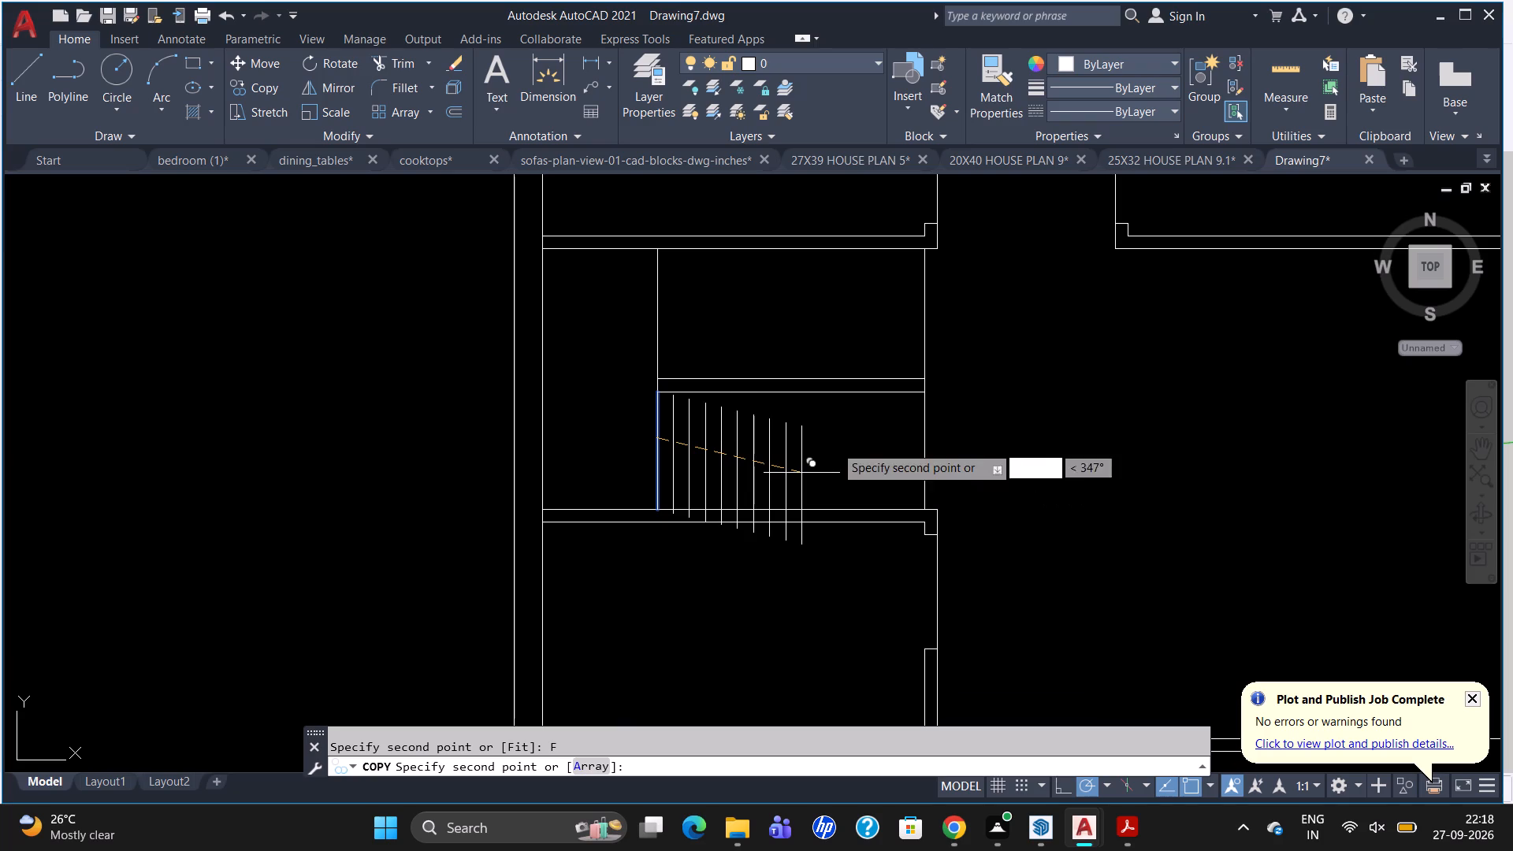
{"action": "left_click", "coordinate": [920, 432]}
{"action": "key", "text": "Escape"}
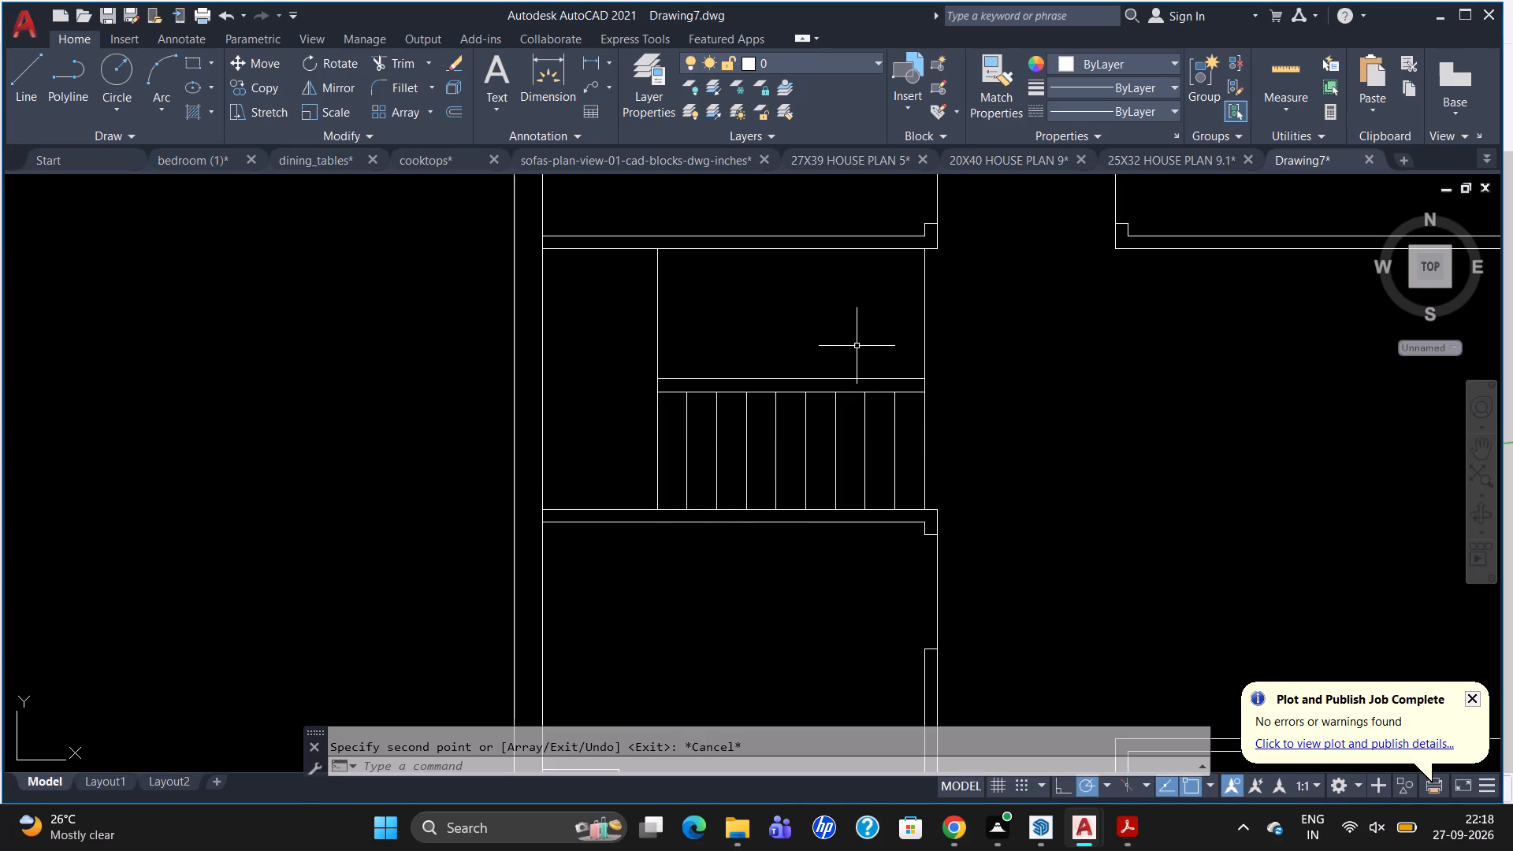
Array-copy the vertical line north of the middle partition as 10 items fitted over 7' to the room's east line.
{"action": "type", "text": "CO"}
{"action": "key", "text": "Return"}
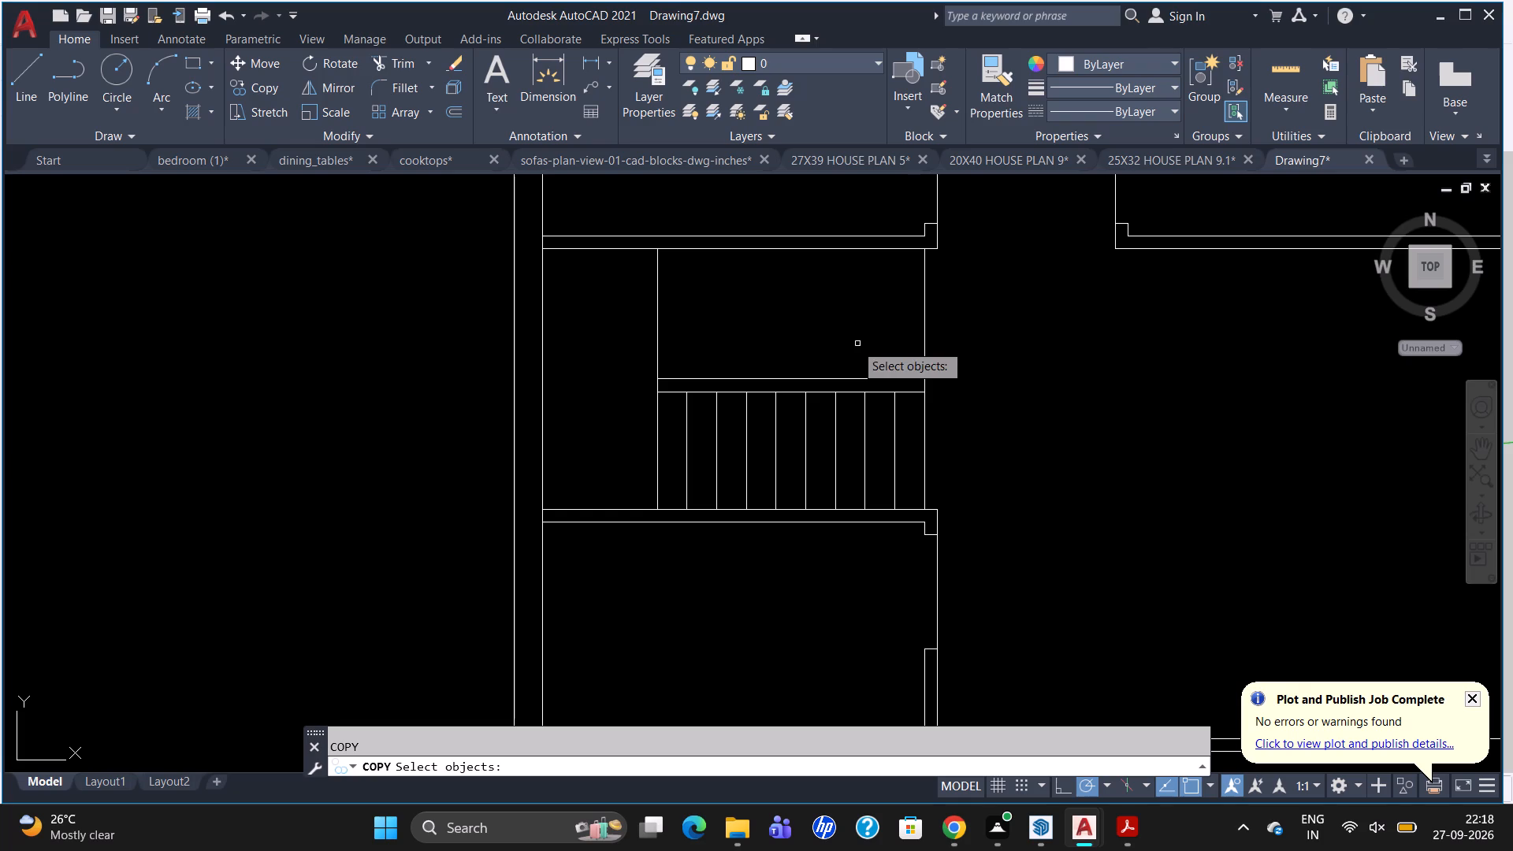
{"action": "left_click", "coordinate": [656, 292]}
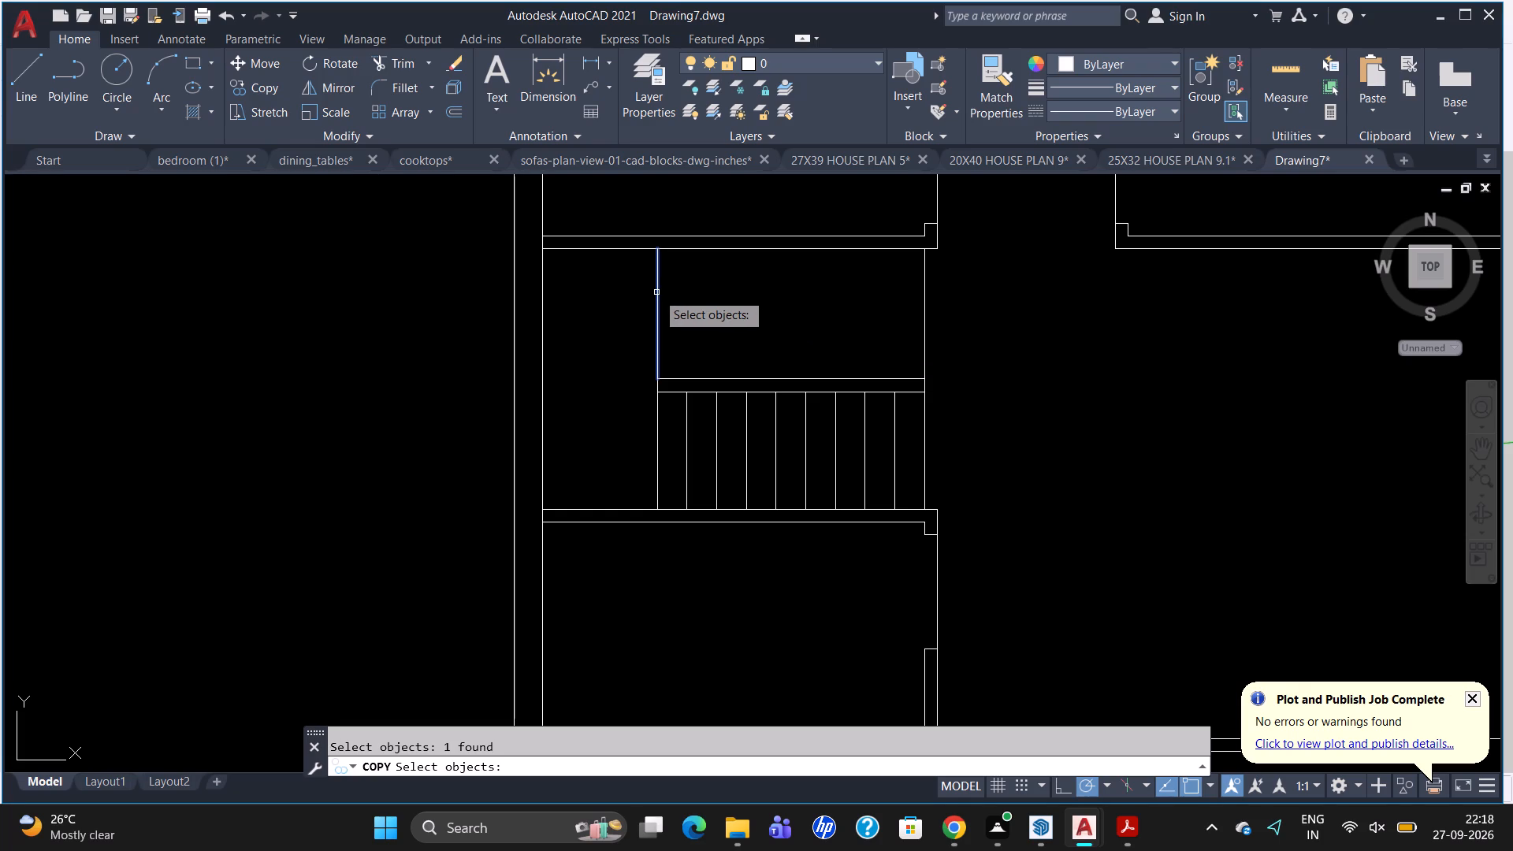
{"action": "key", "text": "Return"}
{"action": "left_click", "coordinate": [656, 292]}
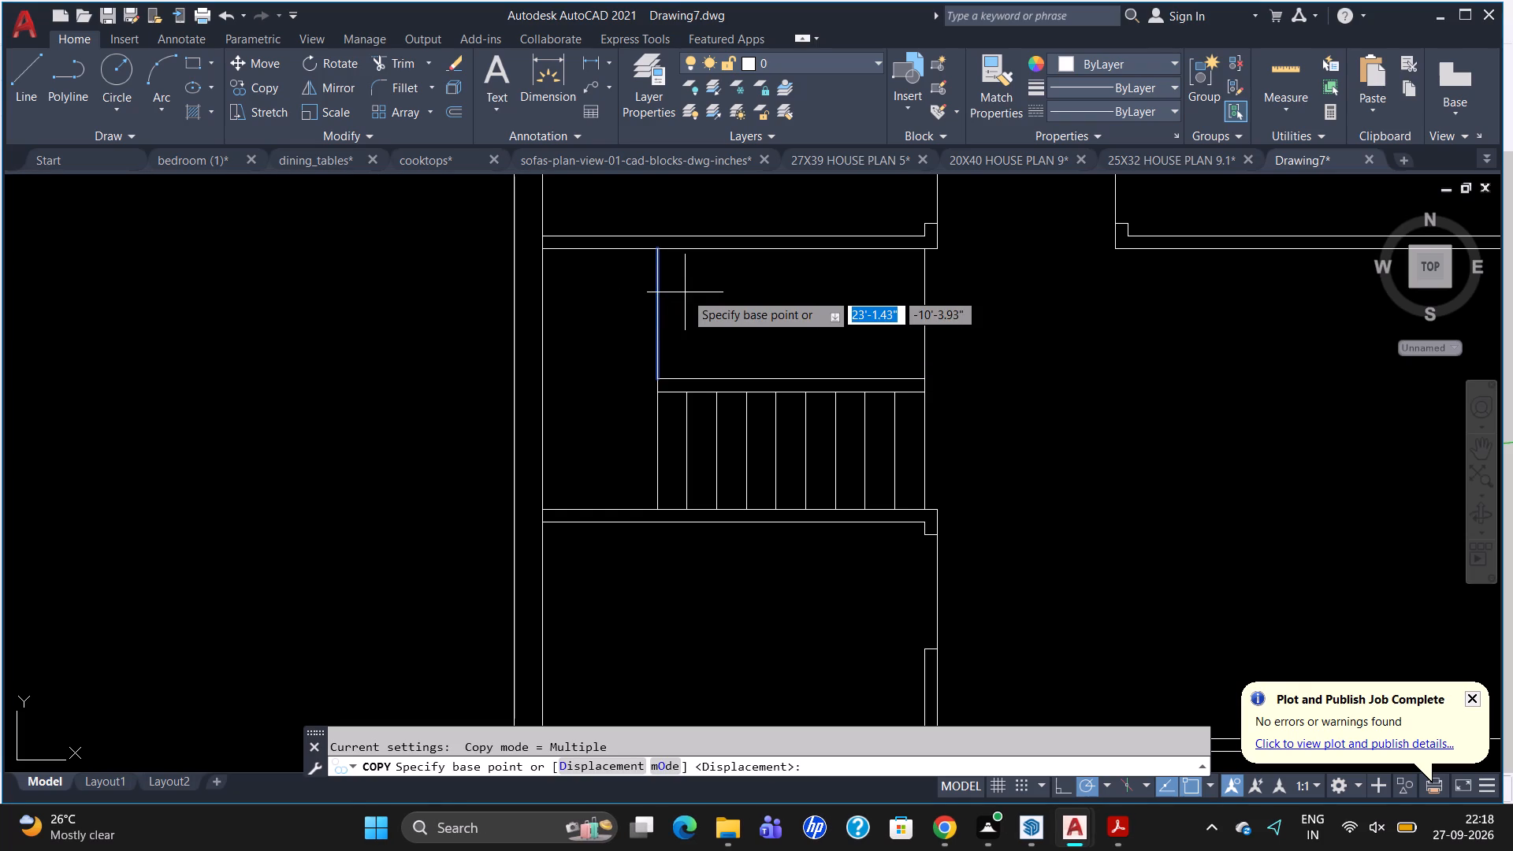
{"action": "left_click_drag", "start_coordinate": [661, 309], "coordinate": [668, 309]}
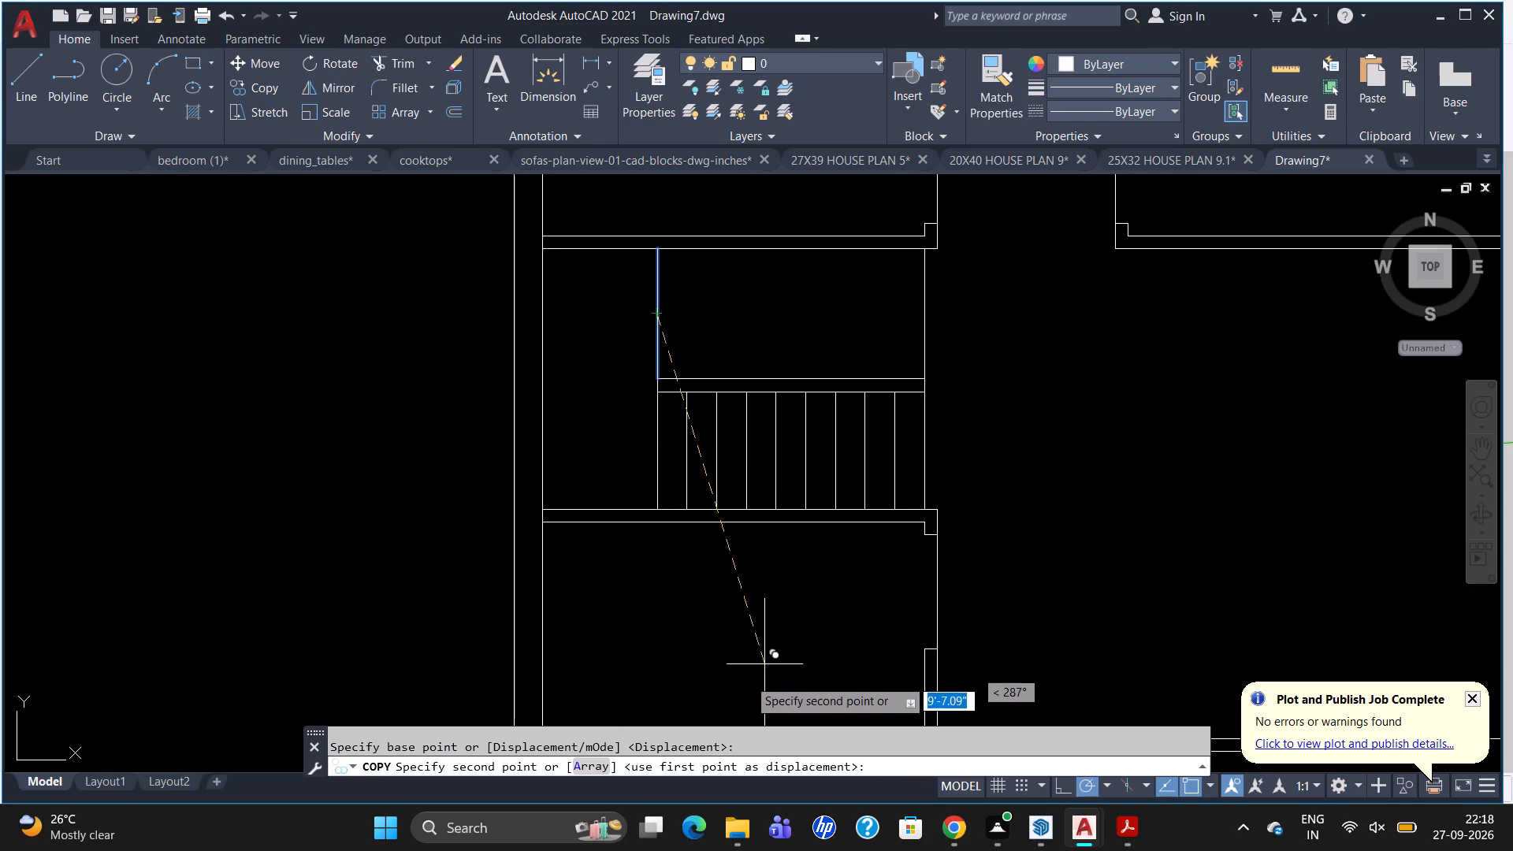
{"action": "left_click", "coordinate": [577, 771]}
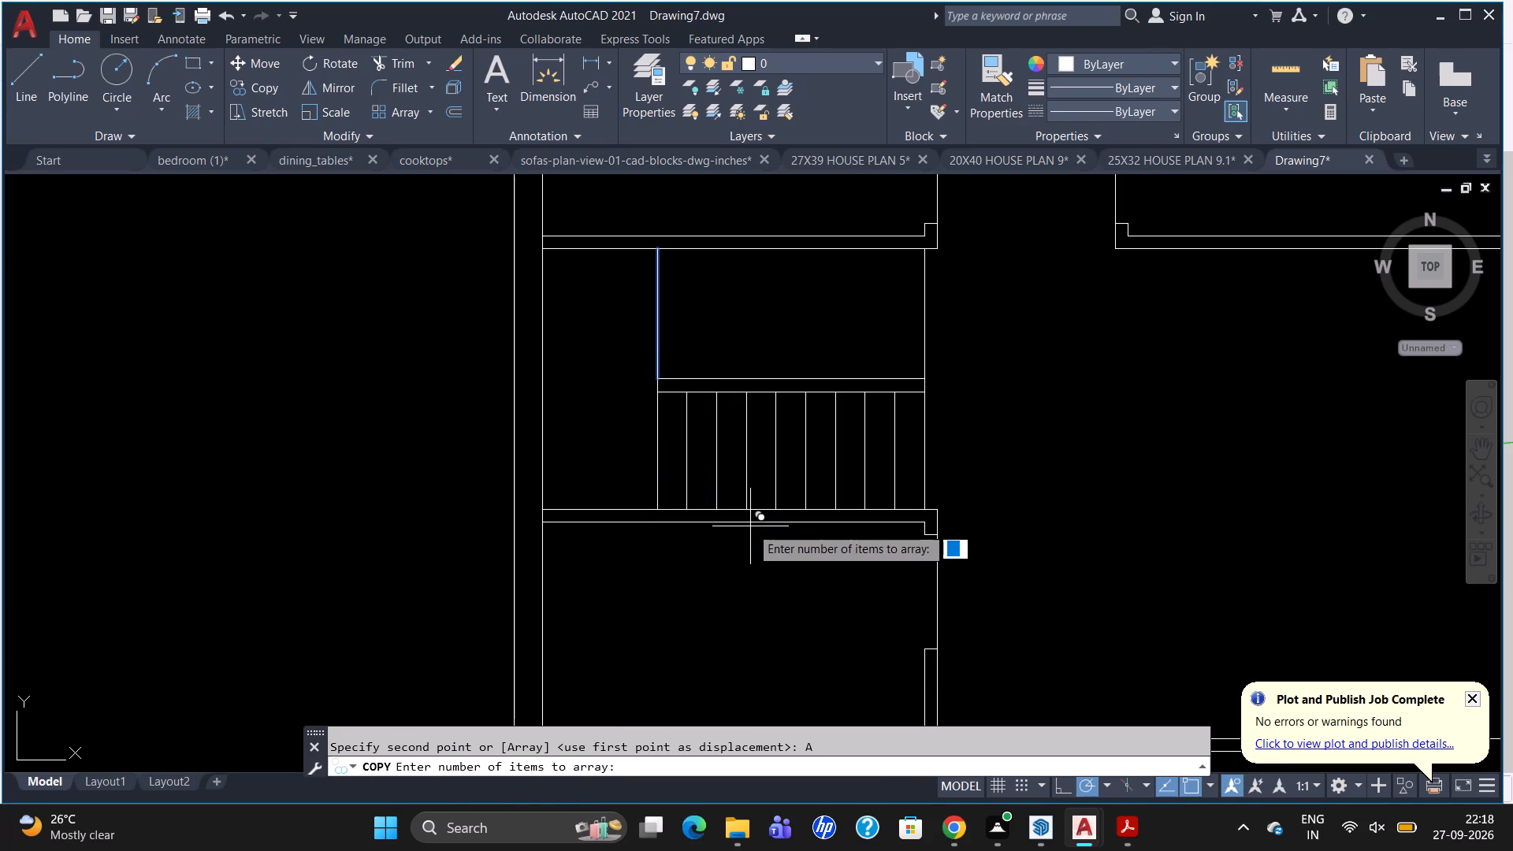
{"action": "type", "text": "10"}
{"action": "key", "text": "Return"}
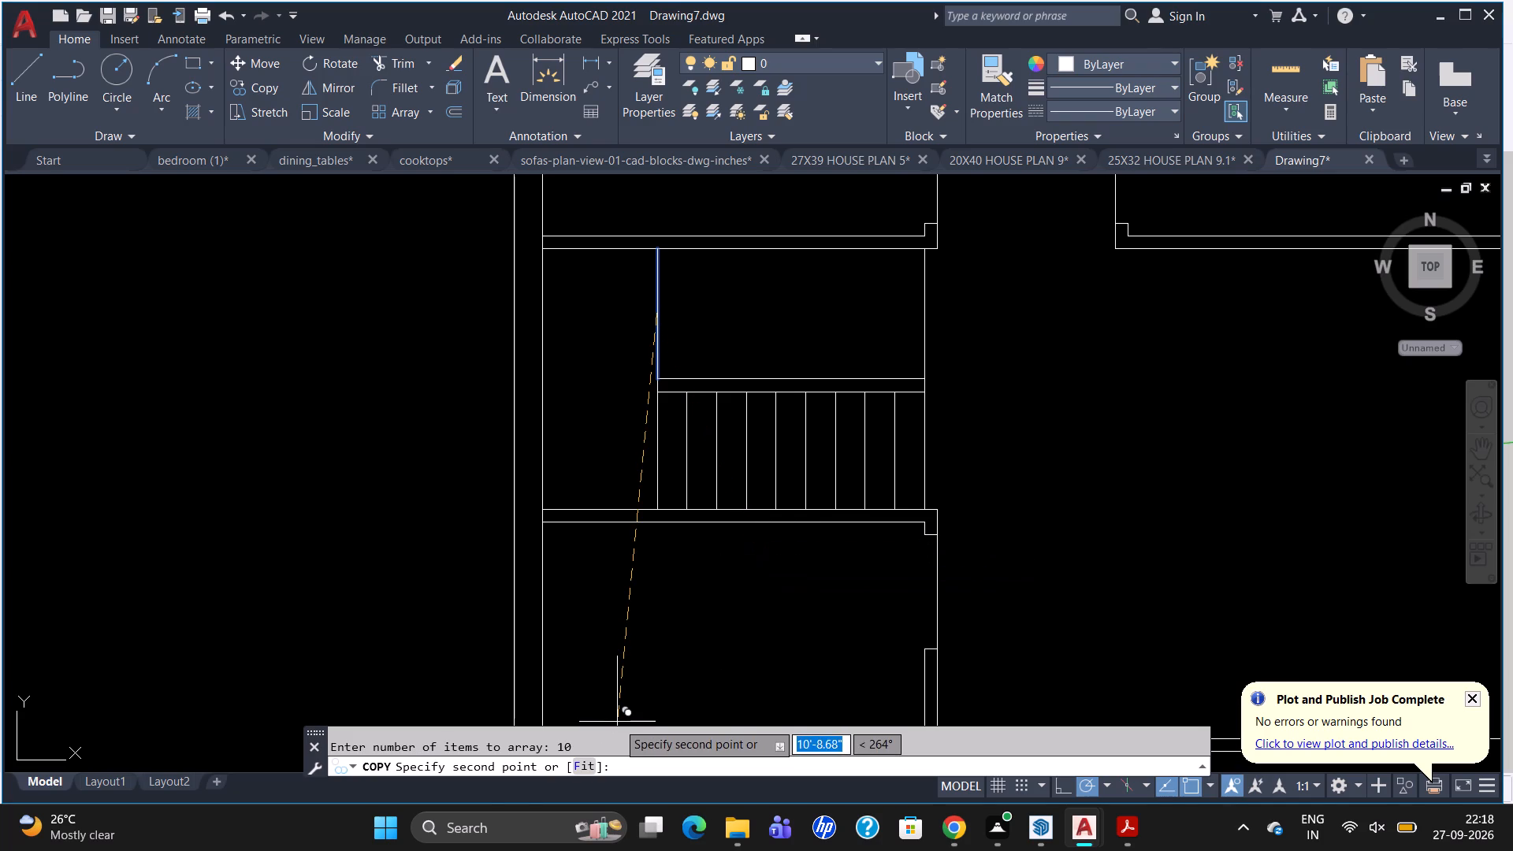
{"action": "left_click", "coordinate": [578, 771]}
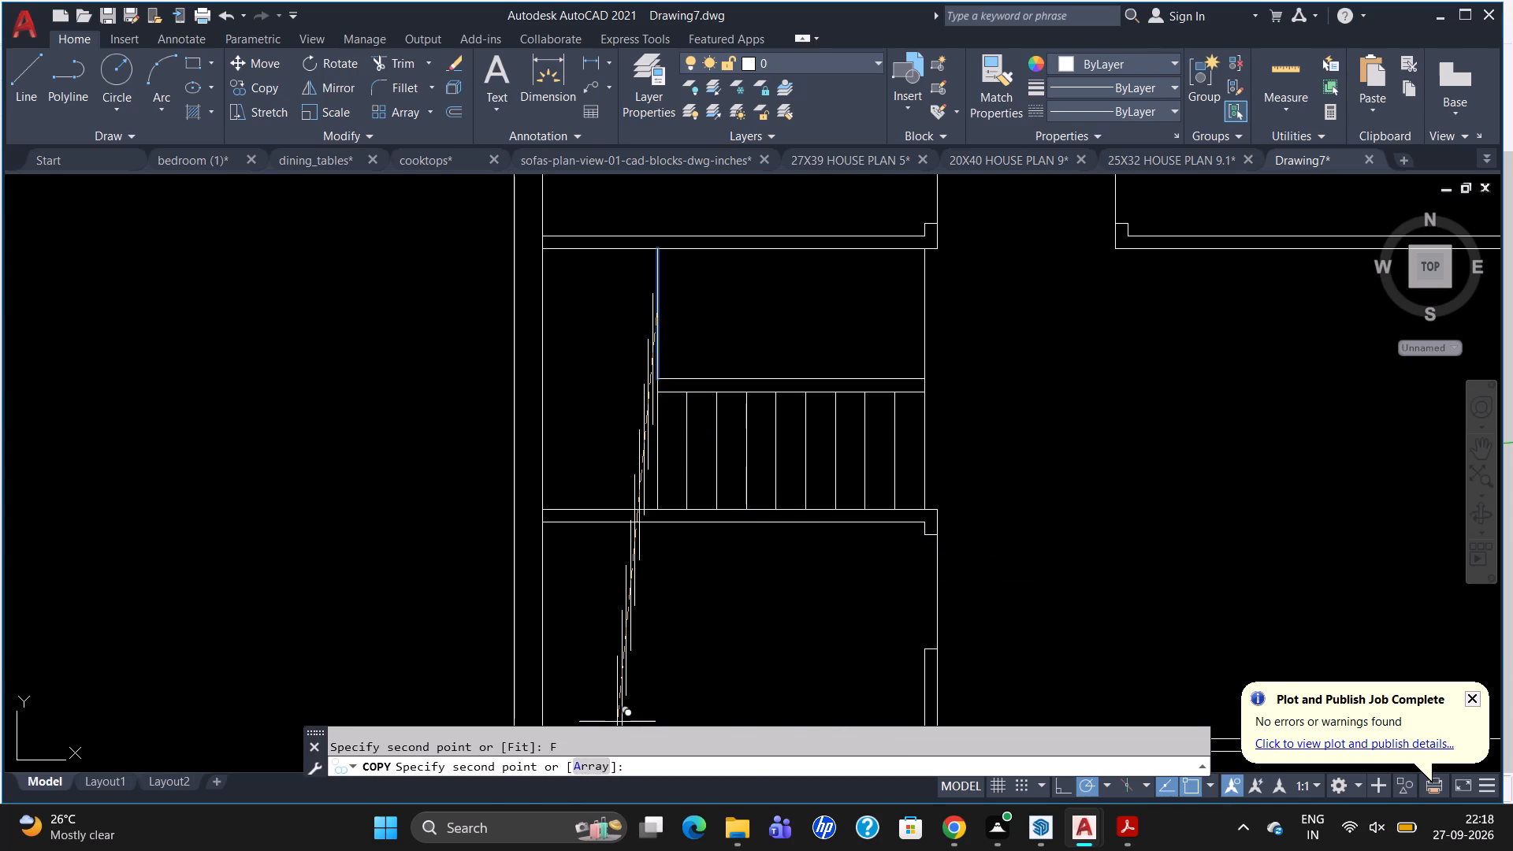
{"action": "left_click", "coordinate": [930, 308]}
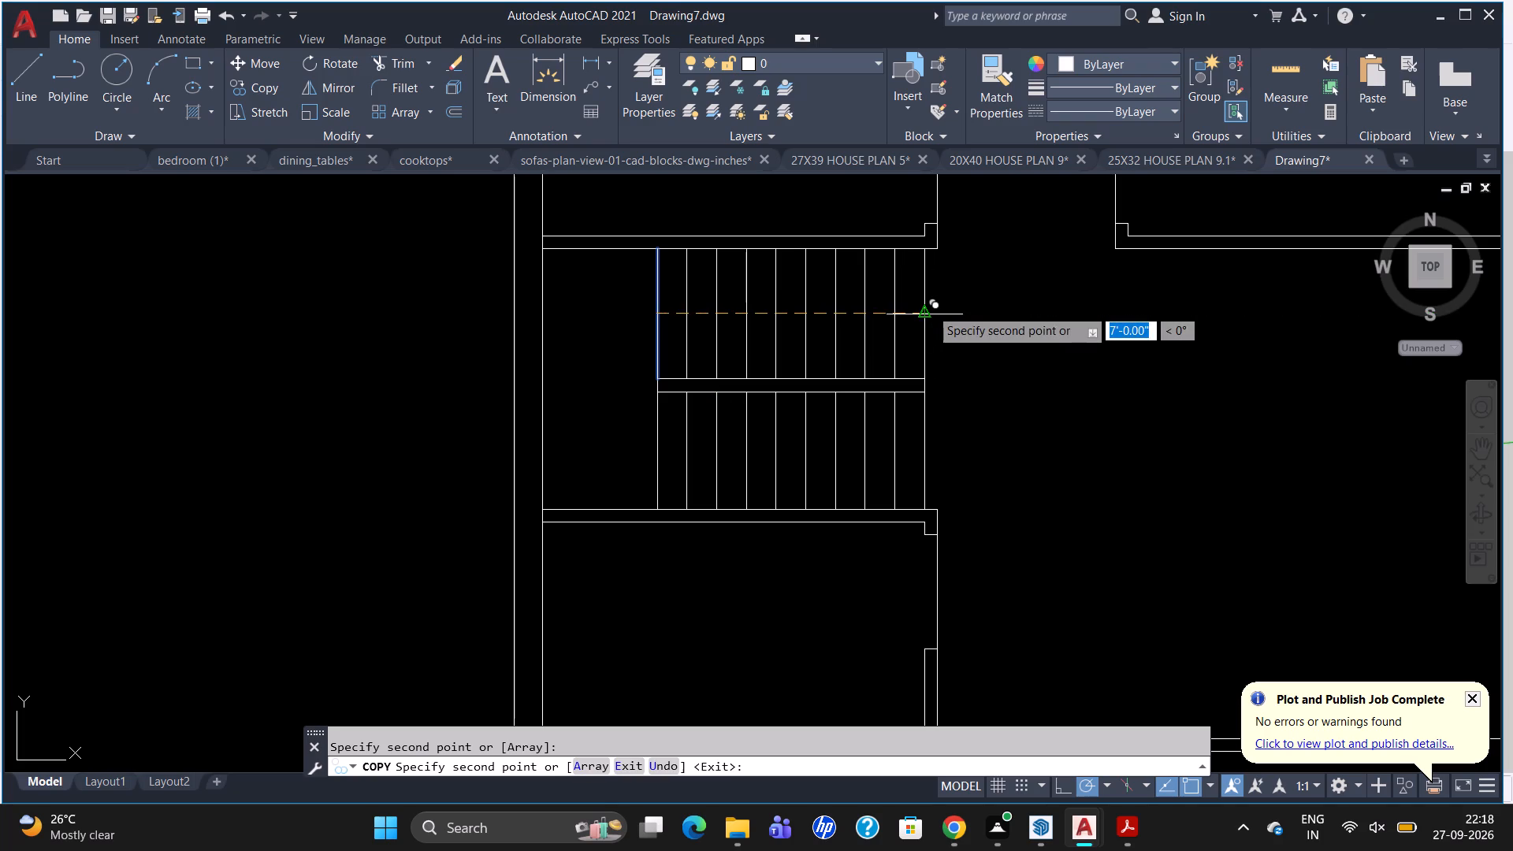
Draw a horizontal line about 9'-5" long westward across the north stair flight, from the passage to past the westernmost tread.
{"action": "key", "text": "Escape"}
{"action": "scroll", "coordinate": [946, 356], "scroll_direction": "down", "scroll_amount": 2}
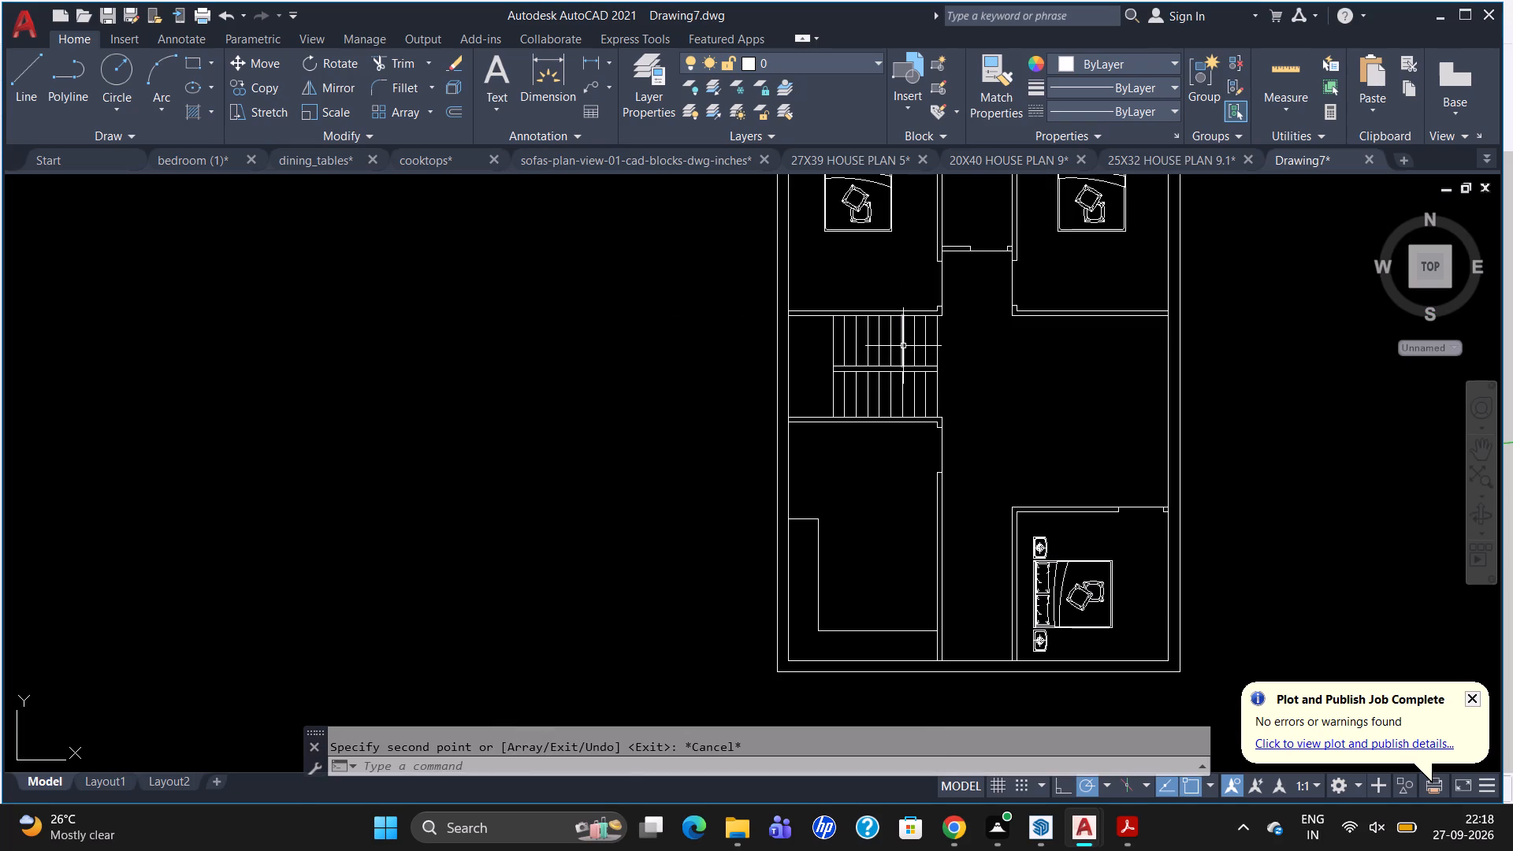
{"action": "key", "text": "l"}
{"action": "key", "text": "Return"}
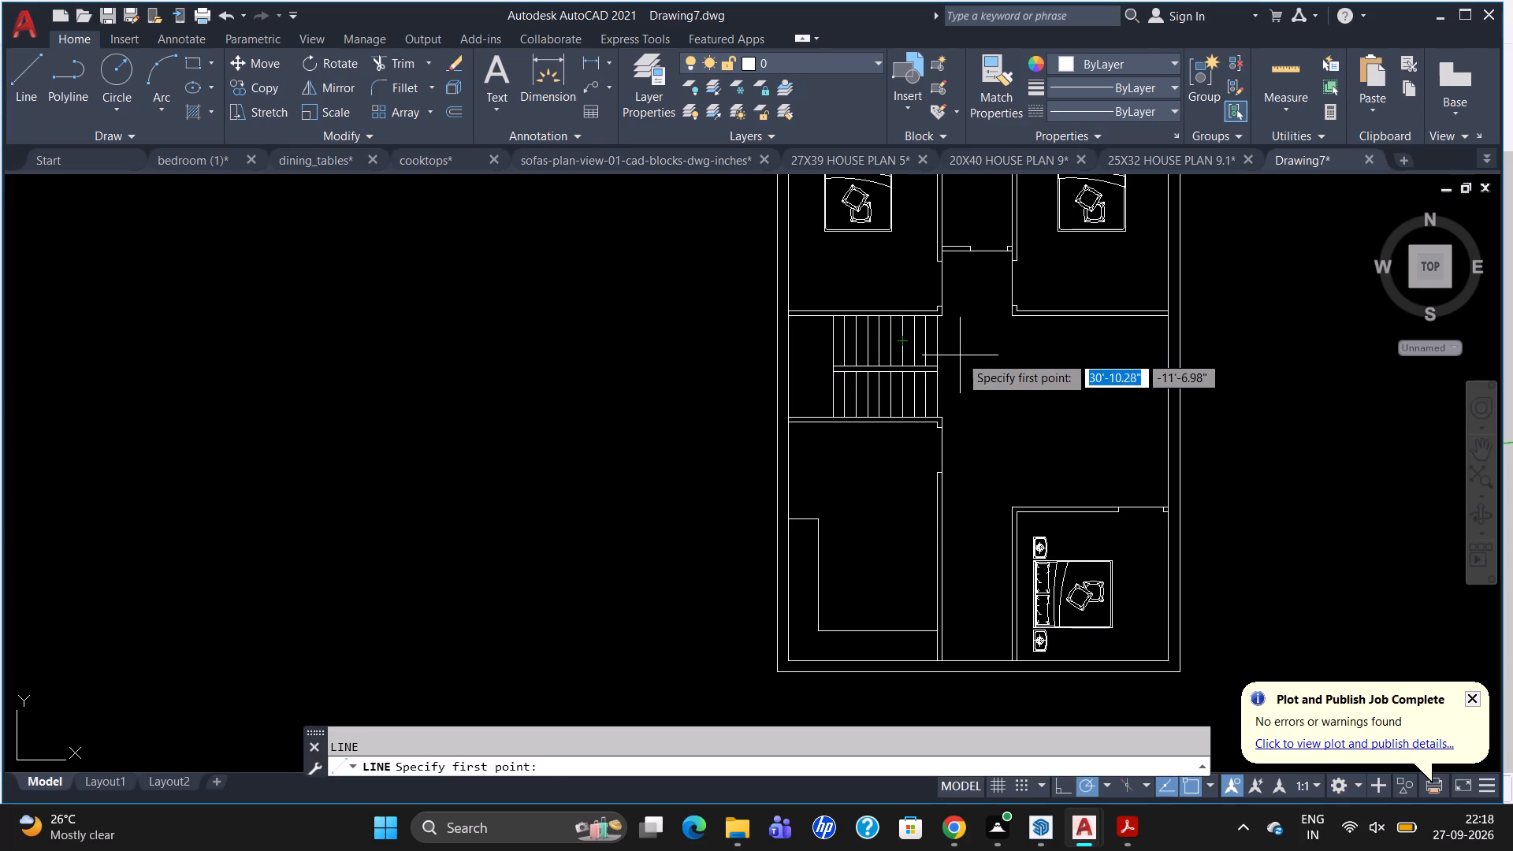
{"action": "left_click", "coordinate": [960, 355]}
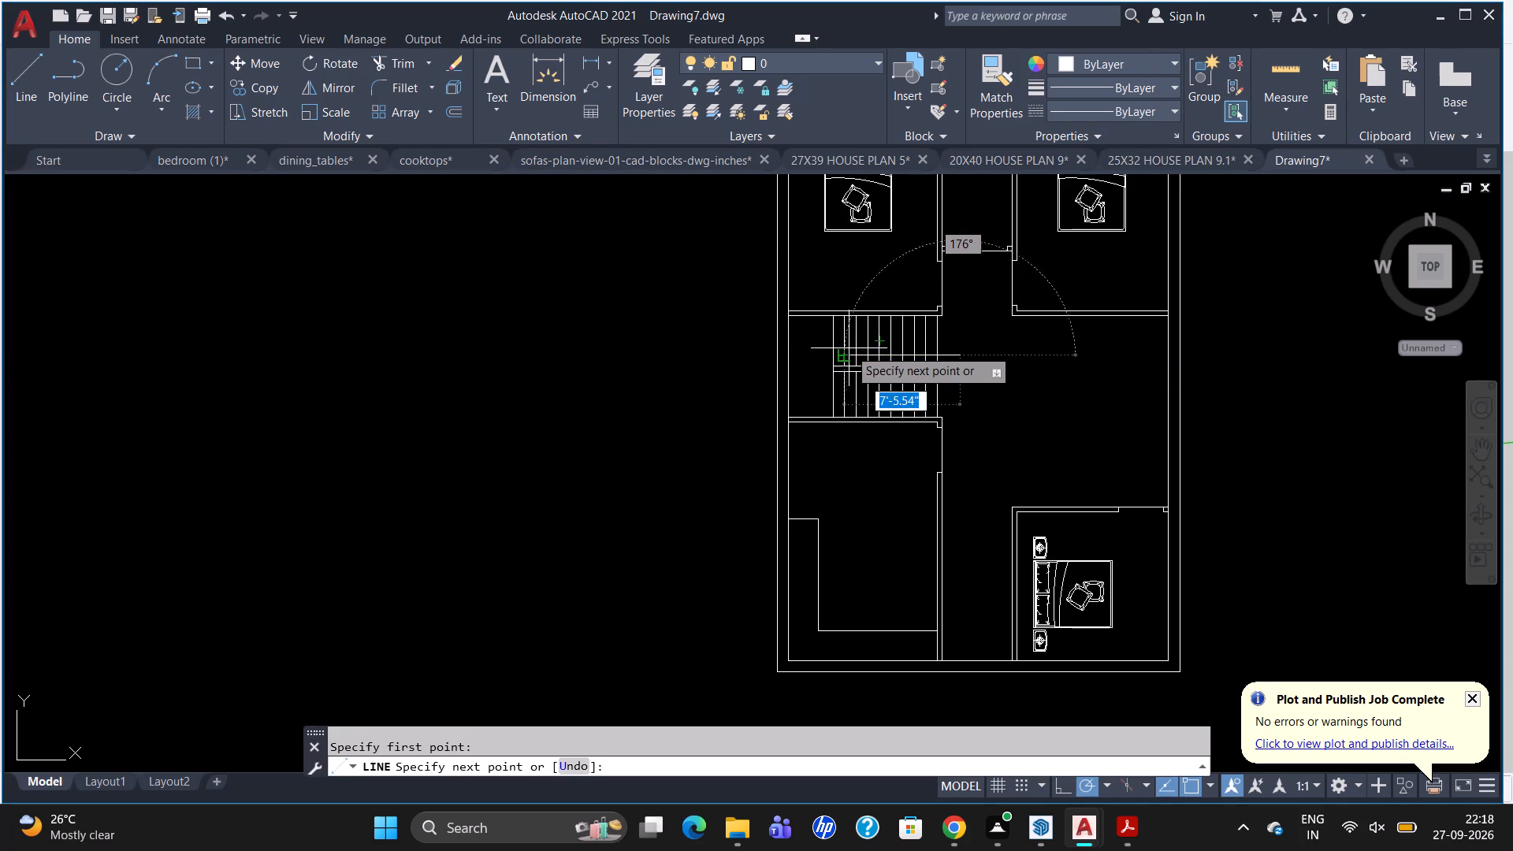
{"action": "scroll", "coordinate": [818, 348], "scroll_direction": "up", "scroll_amount": 2}
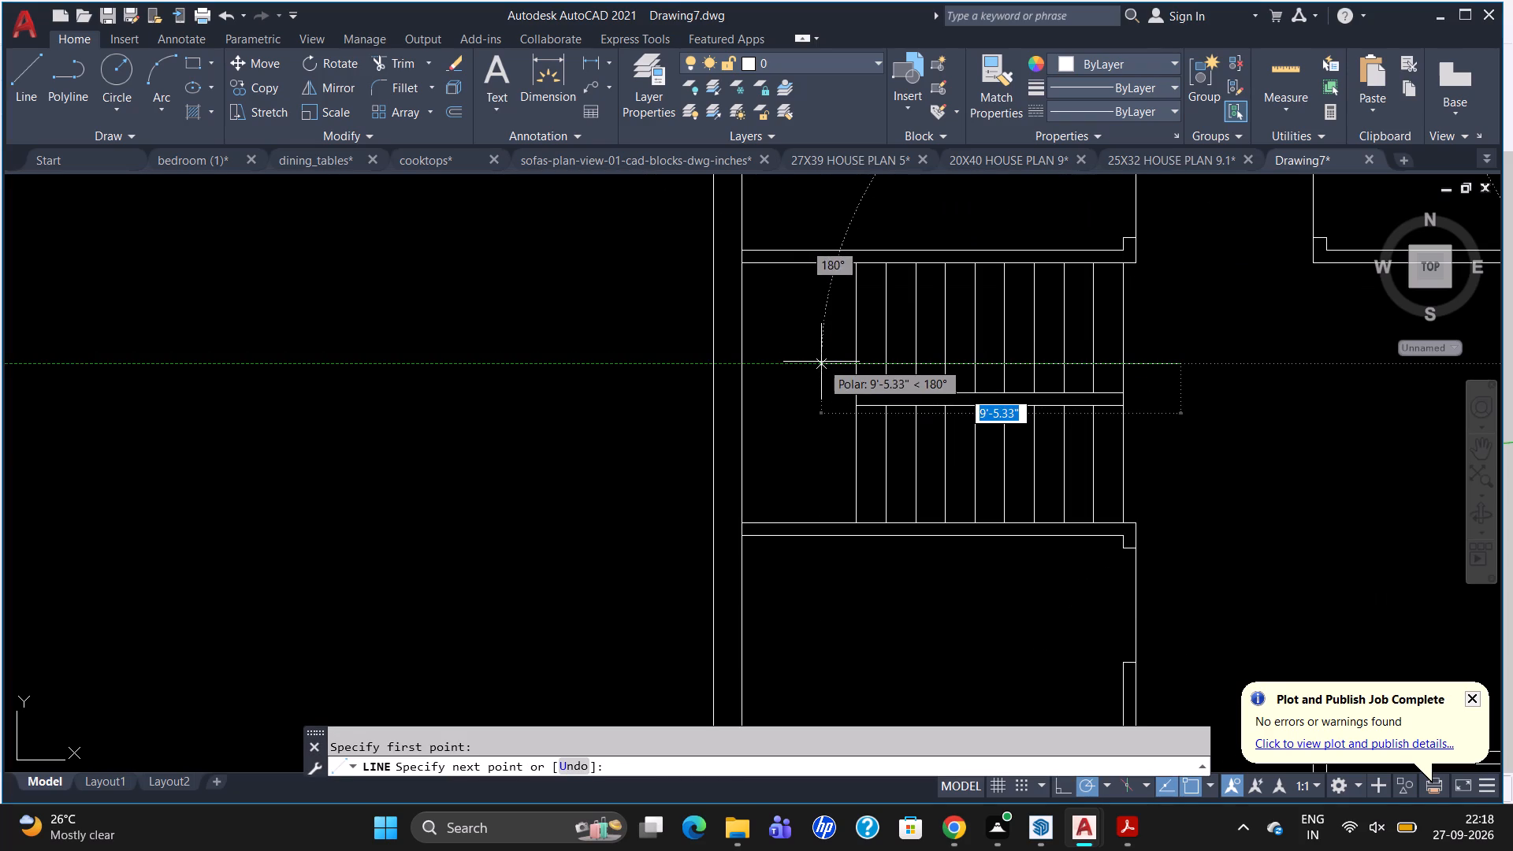
{"action": "left_click", "coordinate": [821, 362]}
Draw two short diagonal lines from the west end of the stair direction line to form an arrowhead.
{"action": "scroll", "coordinate": [838, 355], "scroll_direction": "up", "scroll_amount": 4}
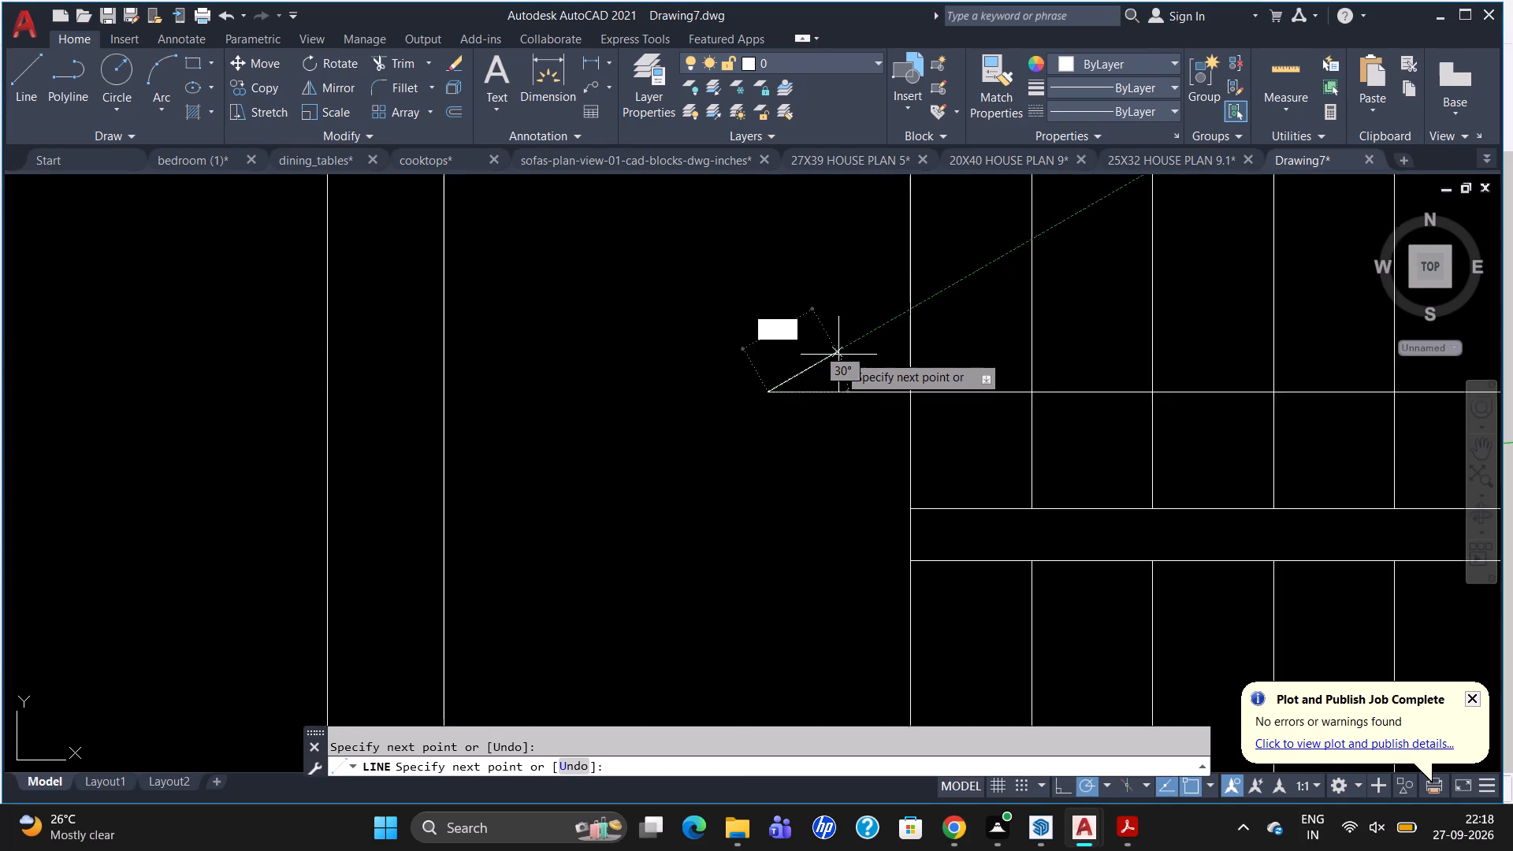
{"action": "left_click", "coordinate": [840, 362]}
{"action": "key", "text": "Escape"}
{"action": "key", "text": "l"}
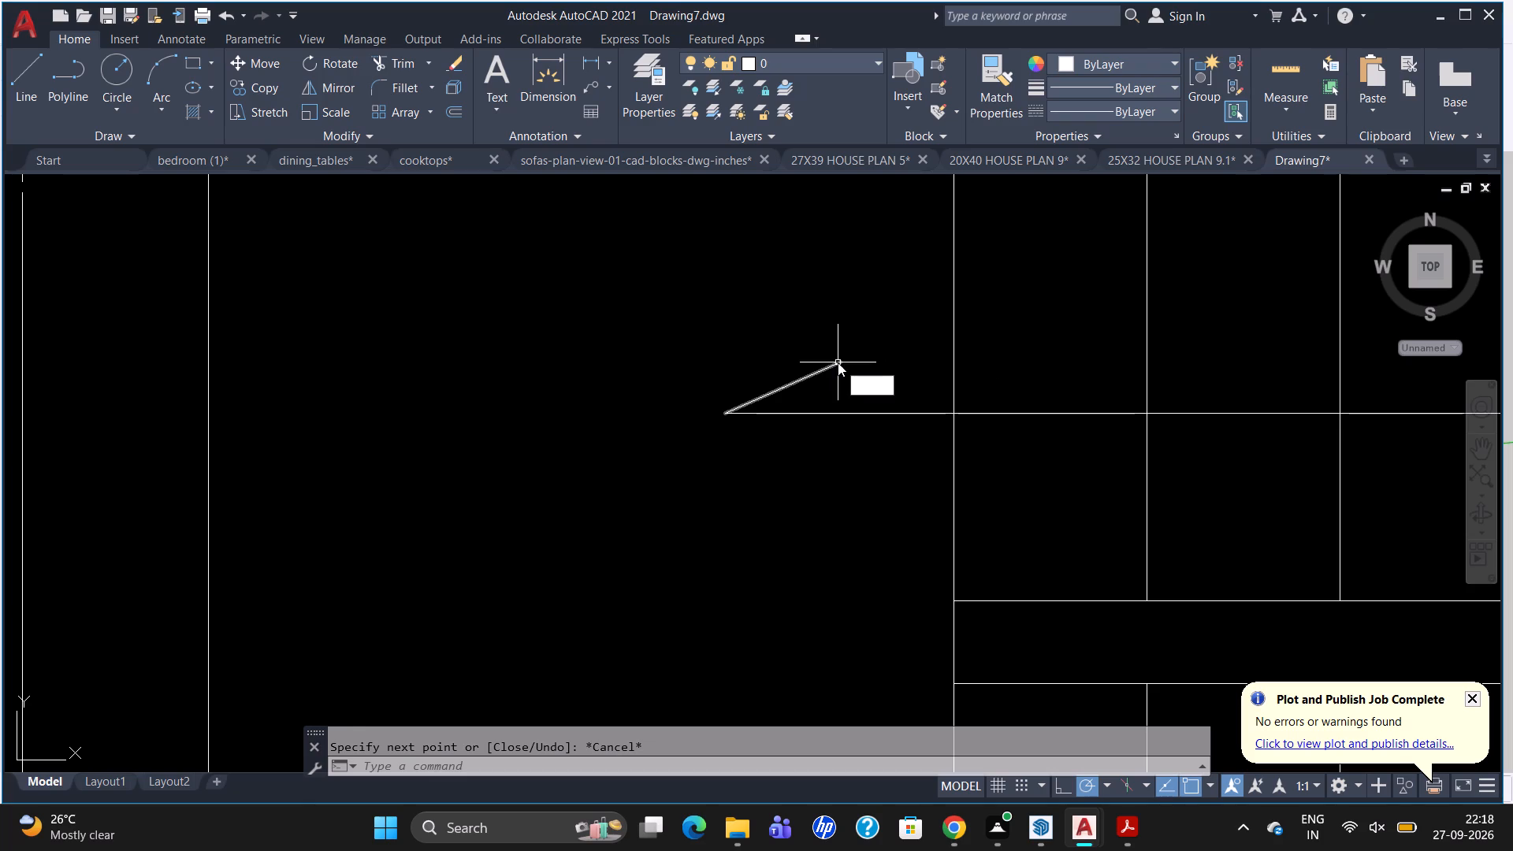
{"action": "key", "text": "Return"}
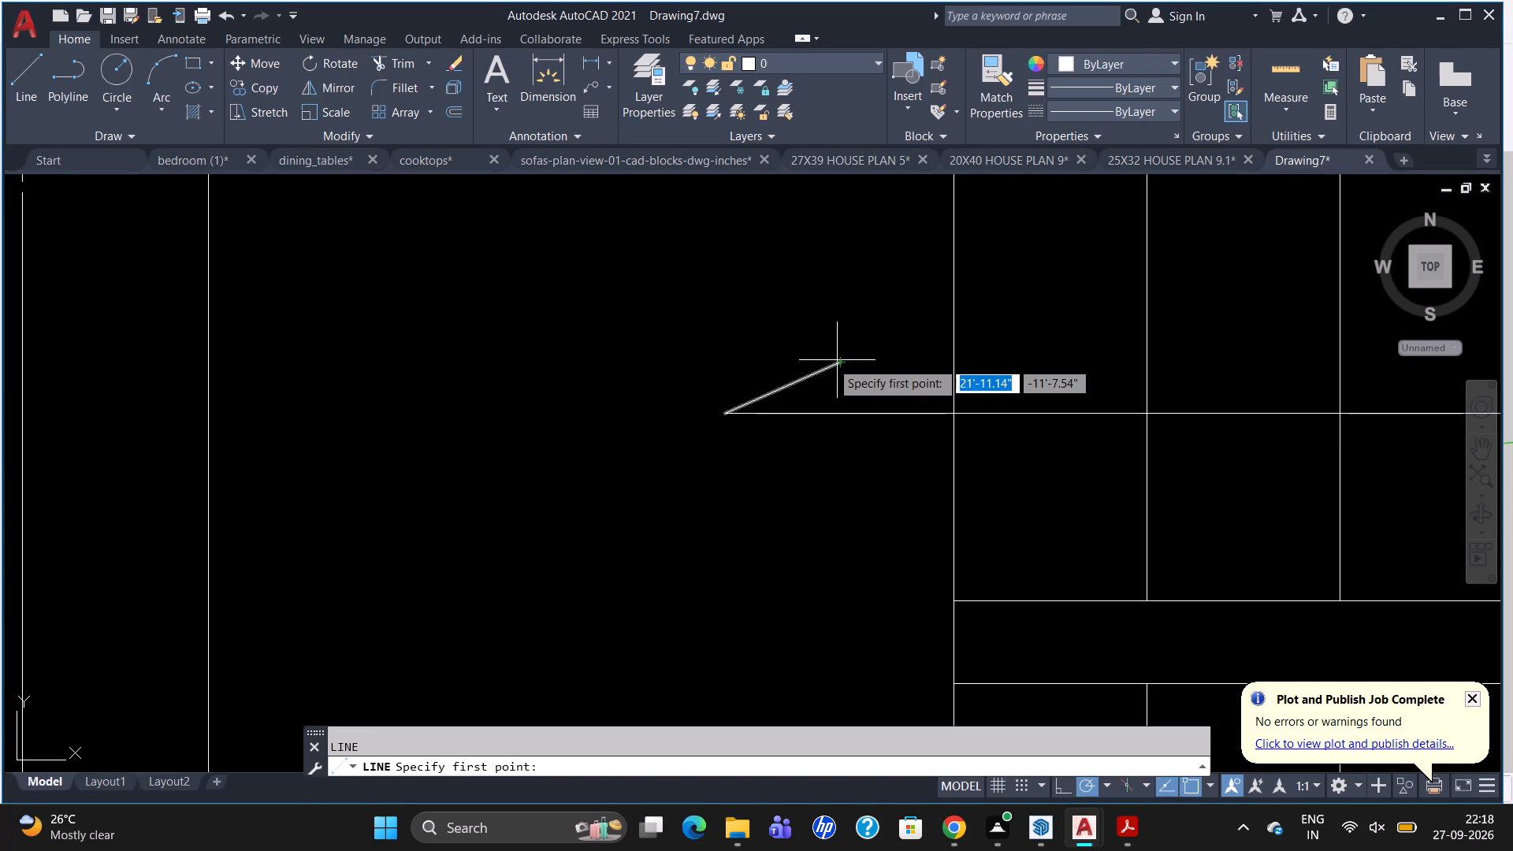
{"action": "left_click", "coordinate": [726, 409]}
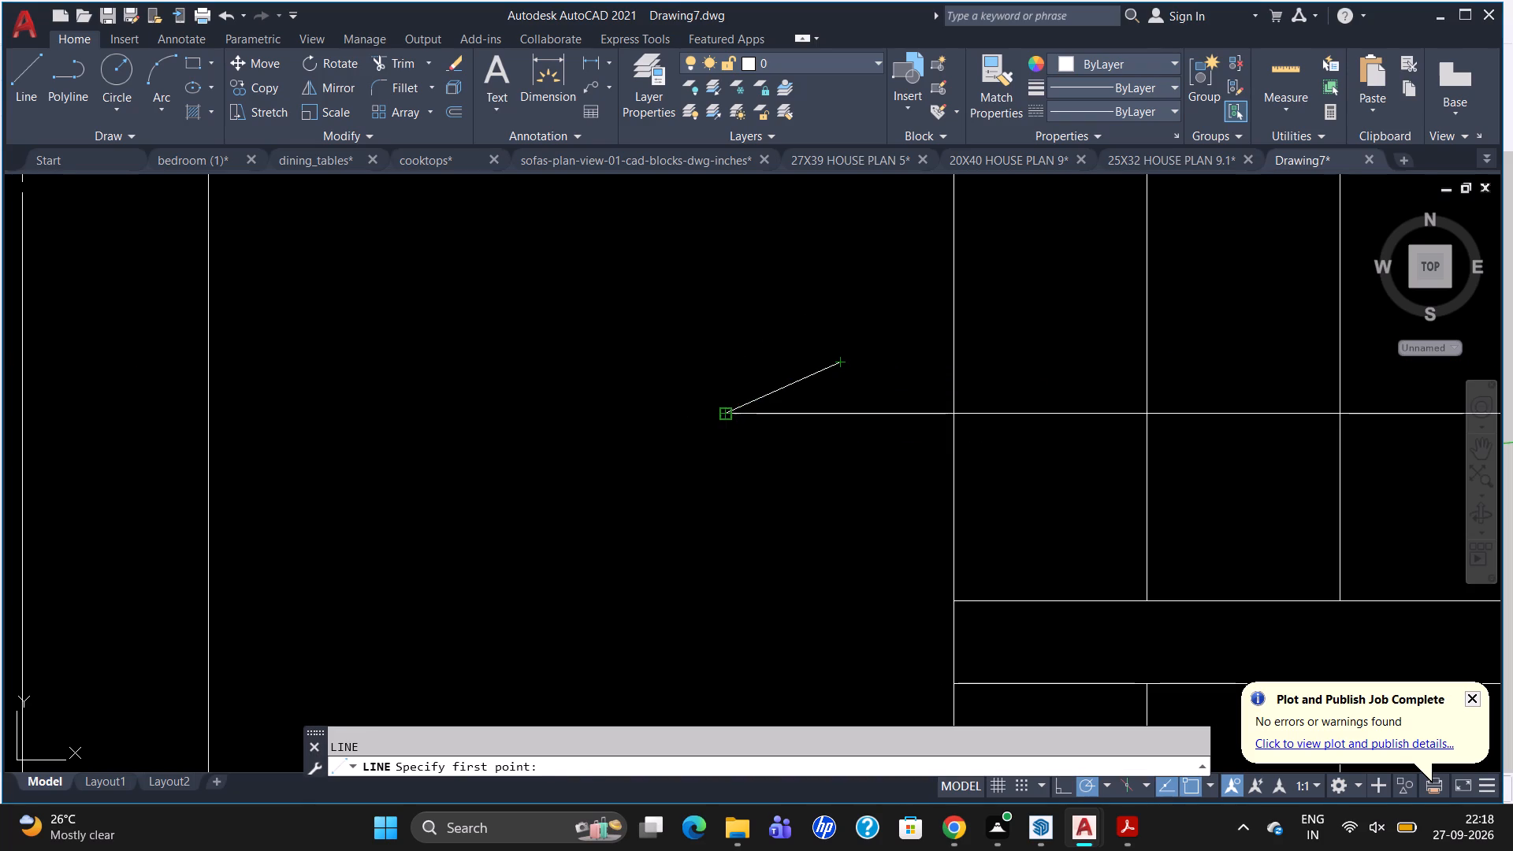
{"action": "left_click", "coordinate": [821, 486]}
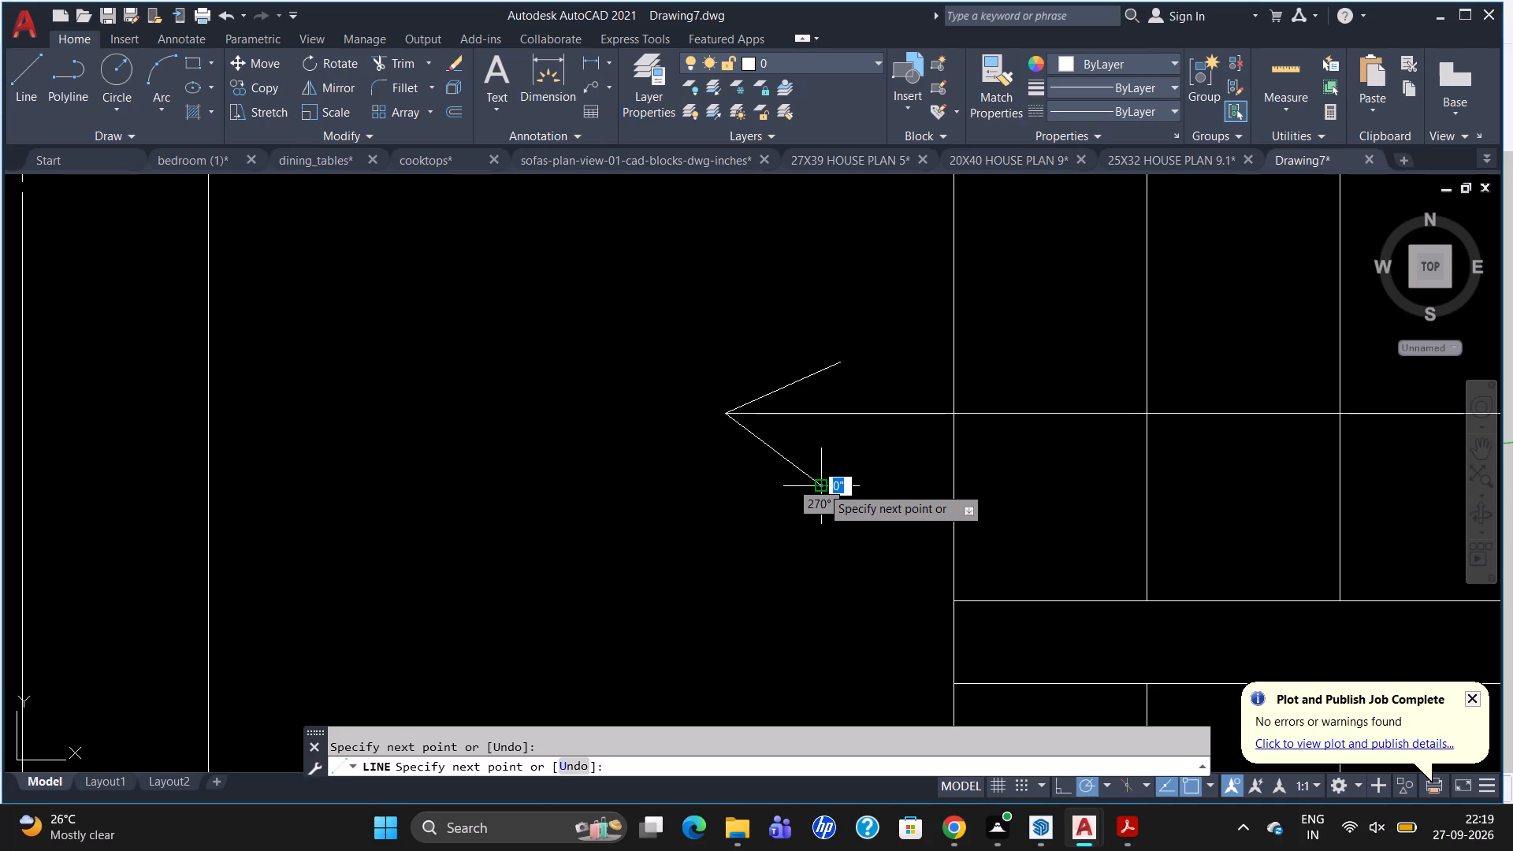
{"action": "key", "text": "space"}
{"action": "key", "text": "space"}
Copy the square four-burner cooktop, second in the last row of the cooktops drawing, and paste it on Drawing7's south kitchen counter.
{"action": "scroll", "coordinate": [751, 344], "scroll_direction": "down", "scroll_amount": 3}
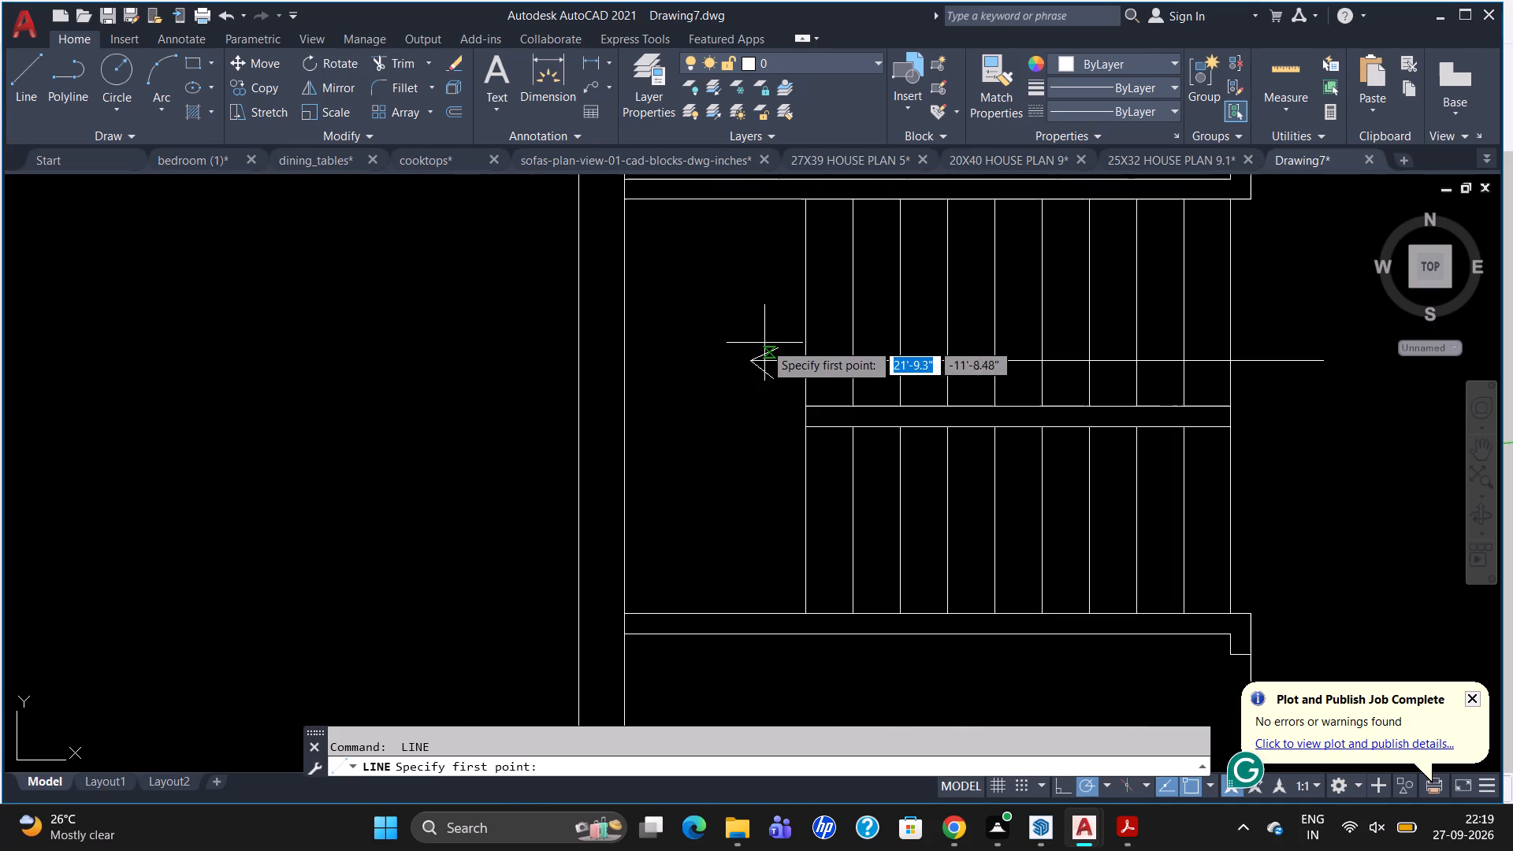
{"action": "scroll", "coordinate": [763, 333], "scroll_direction": "down", "scroll_amount": 4}
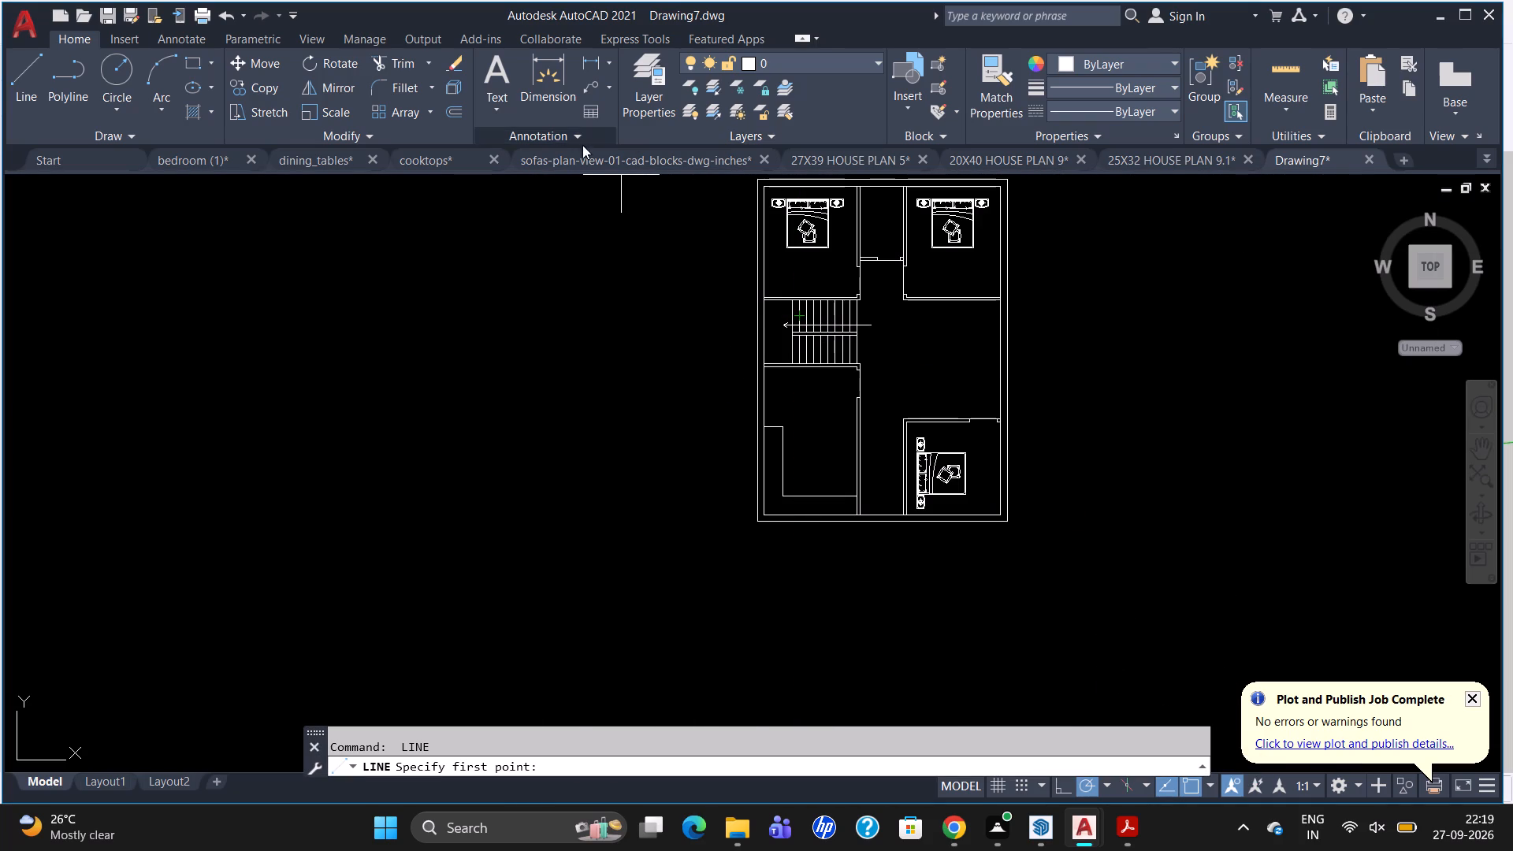
{"action": "left_click", "coordinate": [435, 162]}
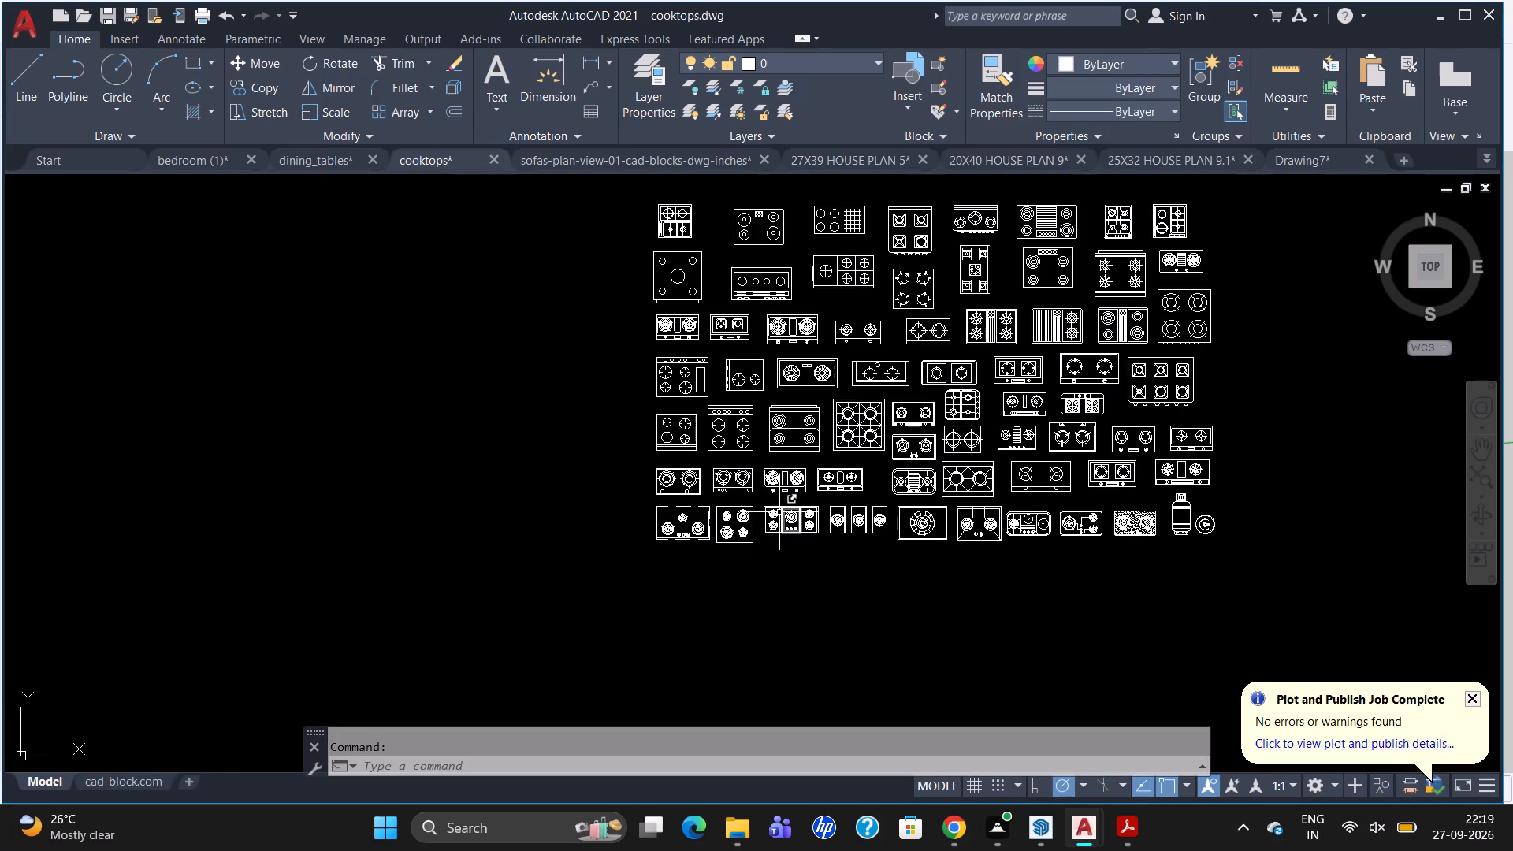
{"action": "left_click", "coordinate": [738, 517]}
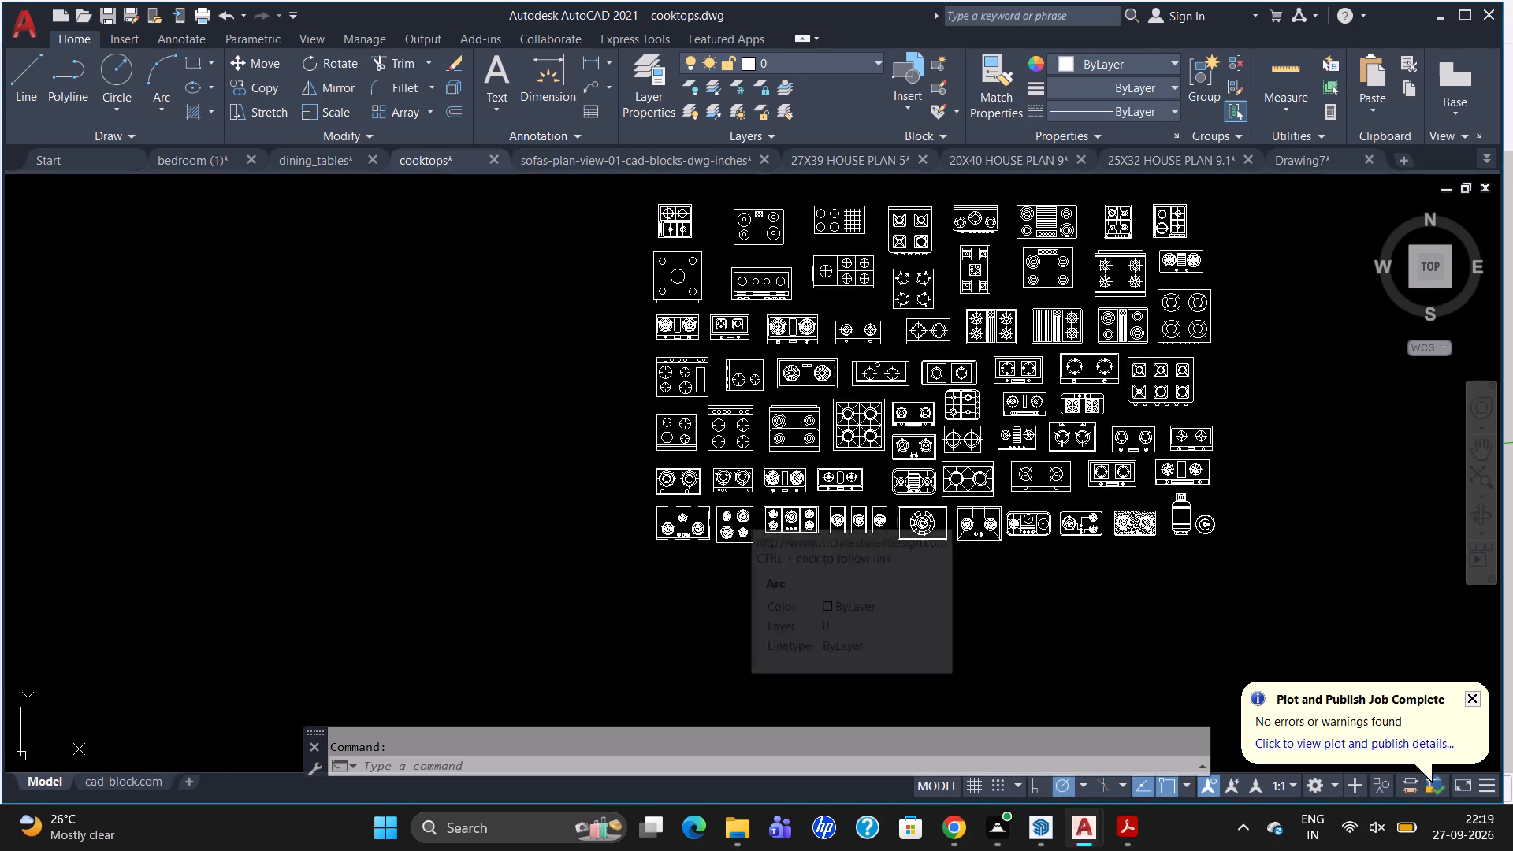
{"action": "key", "text": "ctrl+c"}
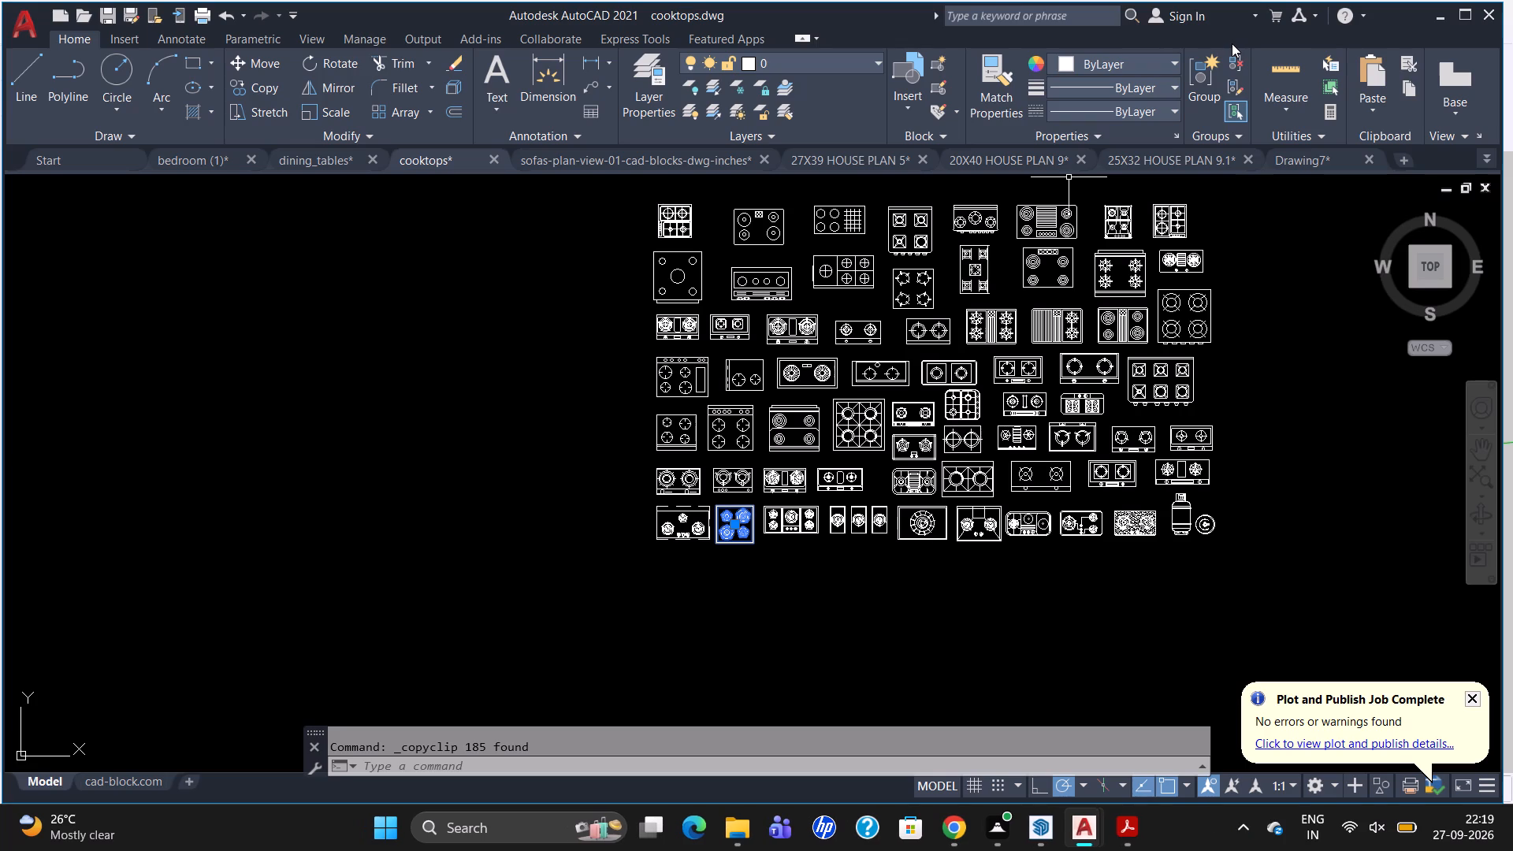
{"action": "left_click", "coordinate": [1276, 160]}
{"action": "scroll", "coordinate": [794, 506], "scroll_direction": "up", "scroll_amount": 2}
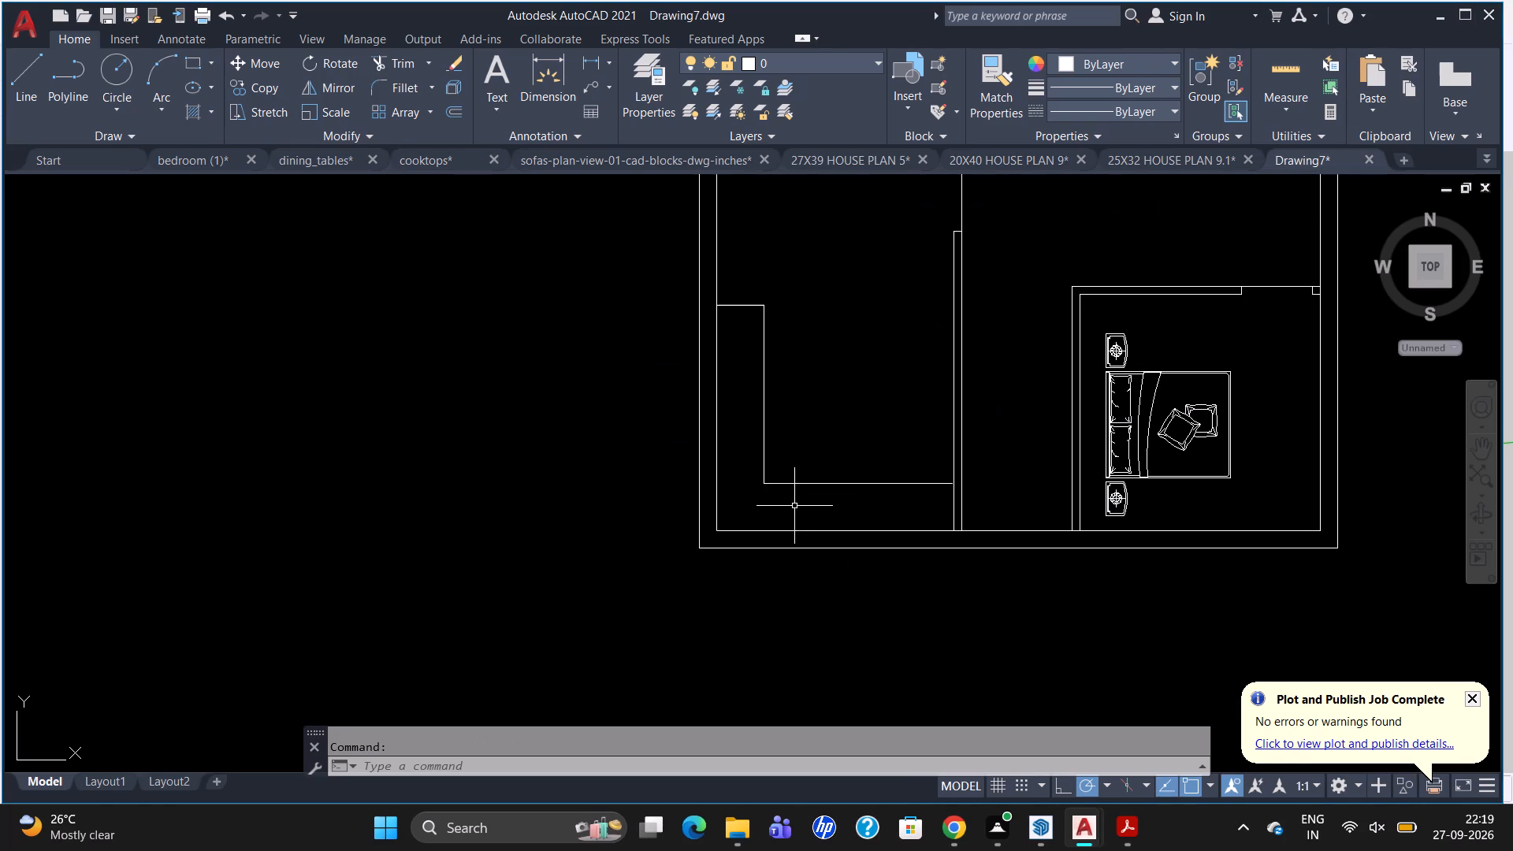
{"action": "key", "text": "ctrl+v"}
{"action": "scroll", "coordinate": [834, 515], "scroll_direction": "up", "scroll_amount": 2}
{"action": "left_click", "coordinate": [834, 515]}
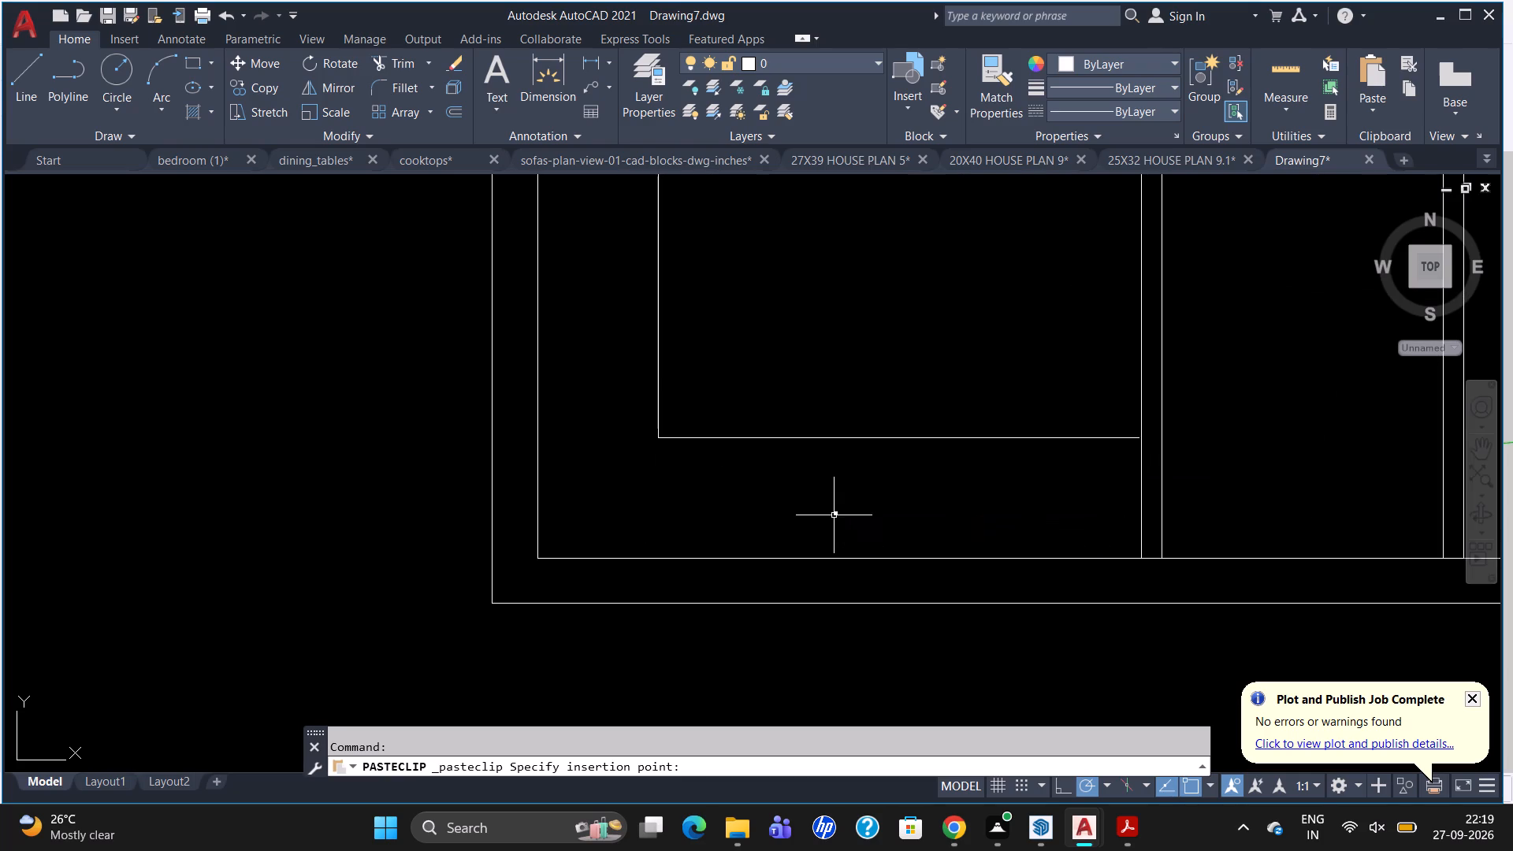
Group all objects of the tiny pasted cooktop.
{"action": "left_click_drag", "start_coordinate": [862, 531], "coordinate": [803, 523]}
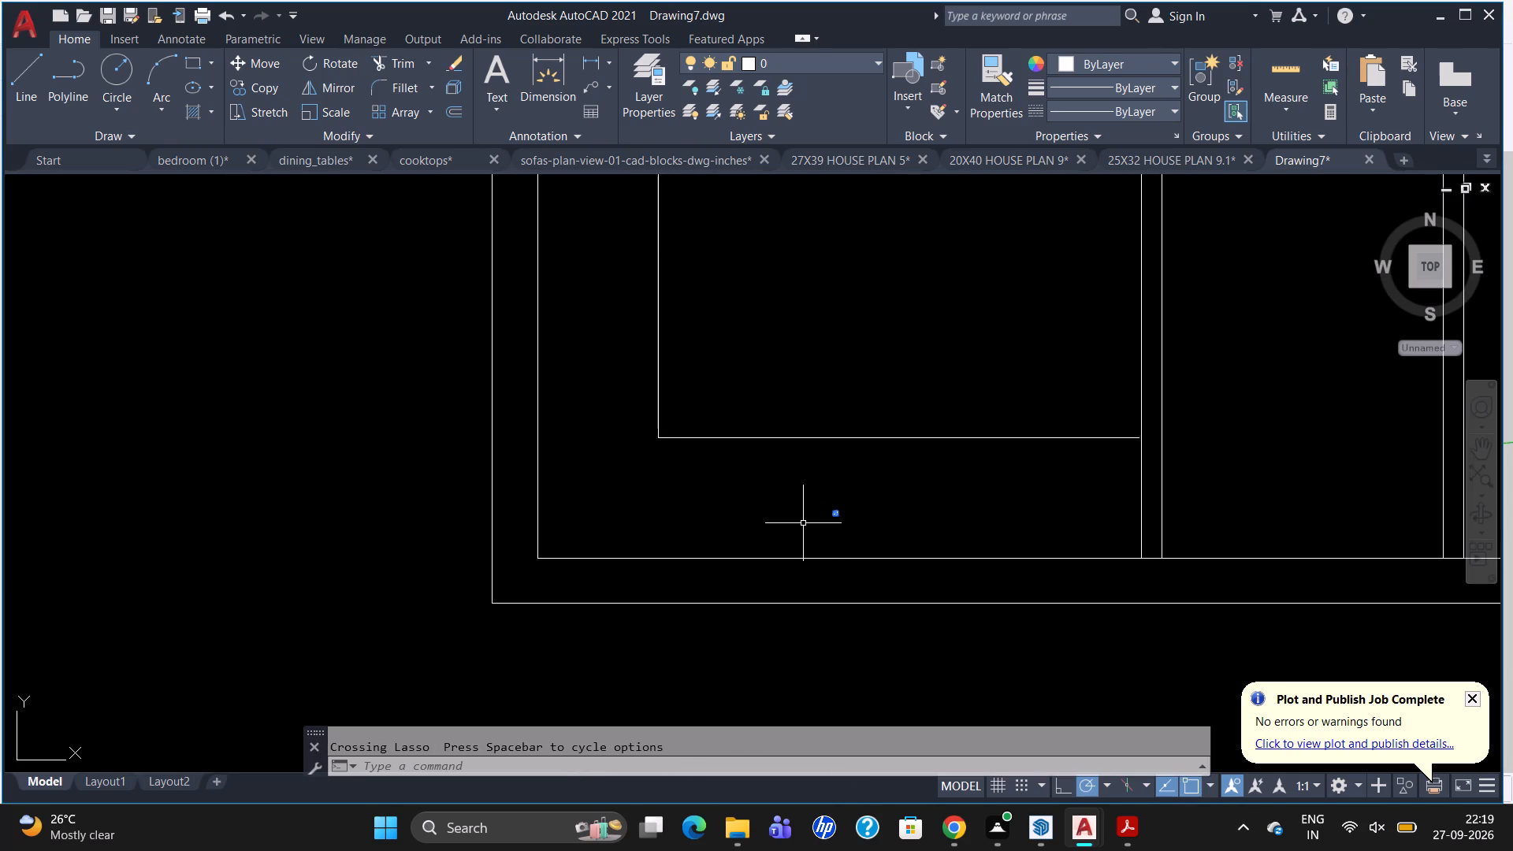
{"action": "key", "text": "g"}
{"action": "key", "text": "Return"}
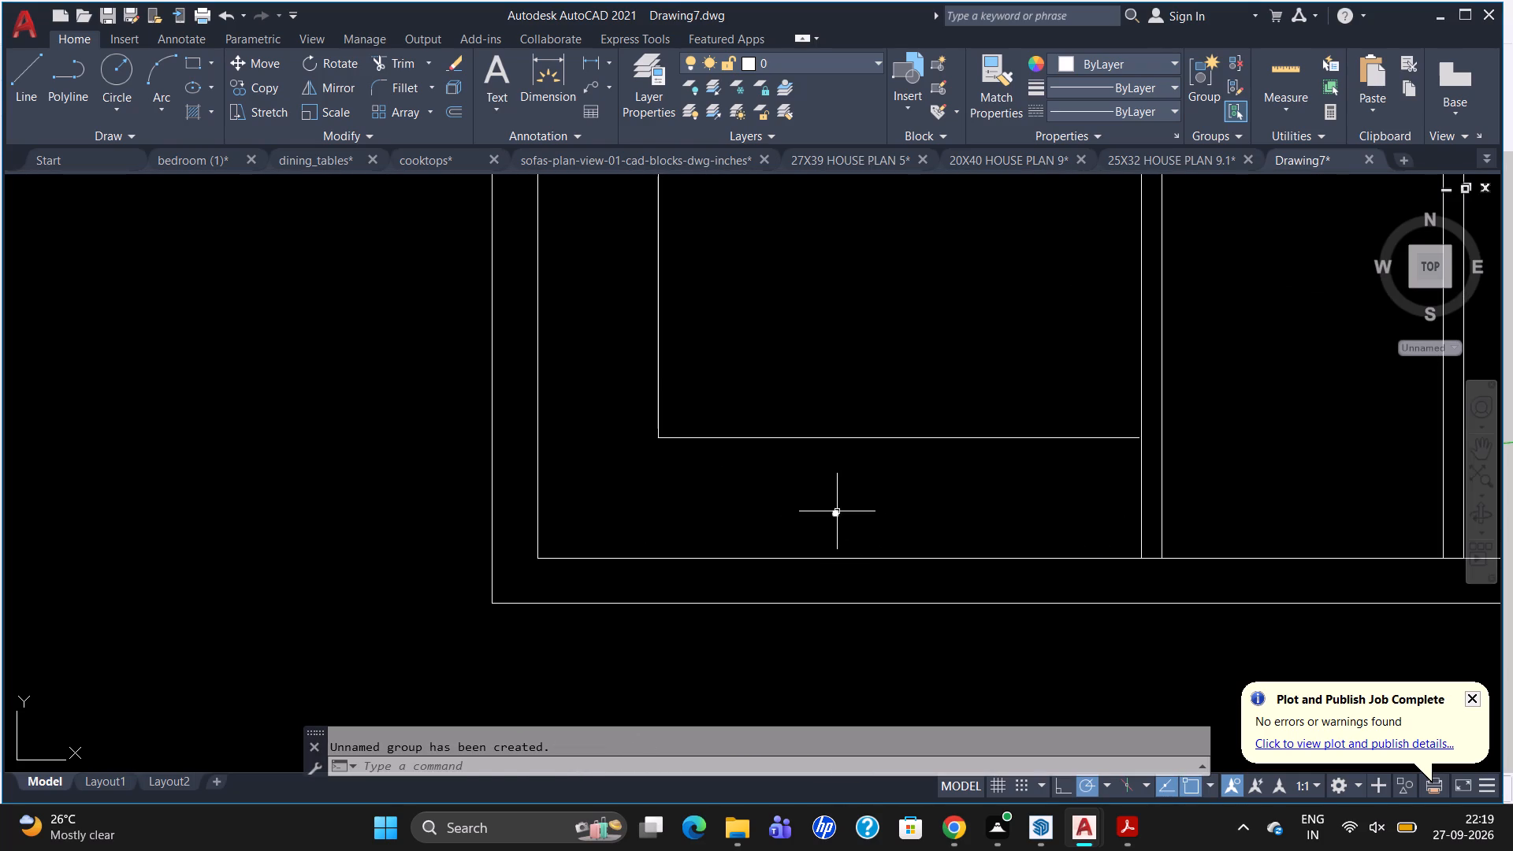
Scale the cooktop group up freehand by a factor of about 9 to suit the counter depth.
{"action": "left_click", "coordinate": [841, 516]}
{"action": "left_click", "coordinate": [836, 512]}
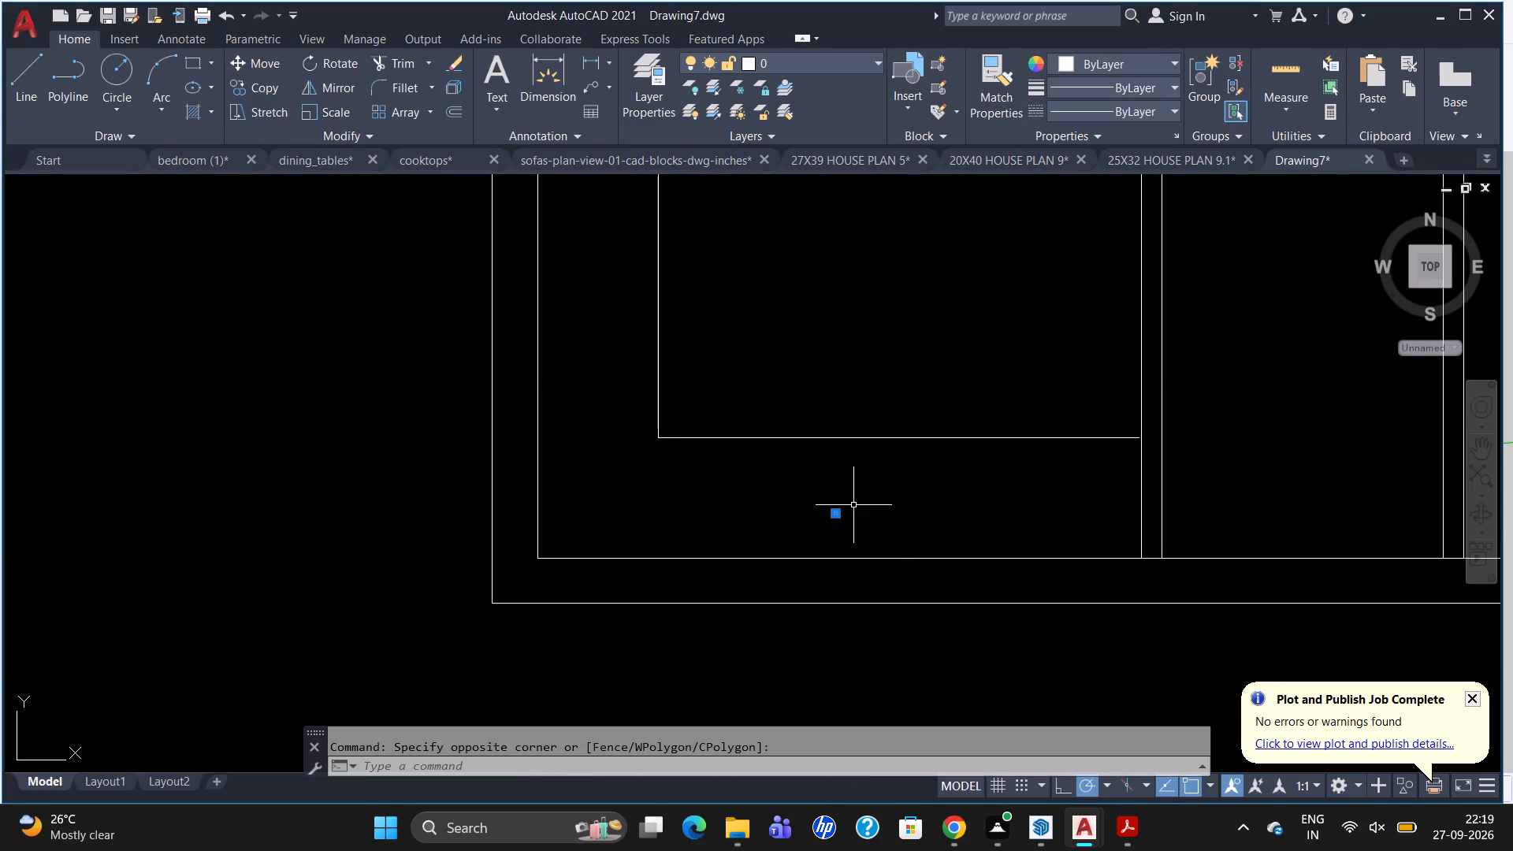
{"action": "type", "text": "SC"}
{"action": "key", "text": "Return"}
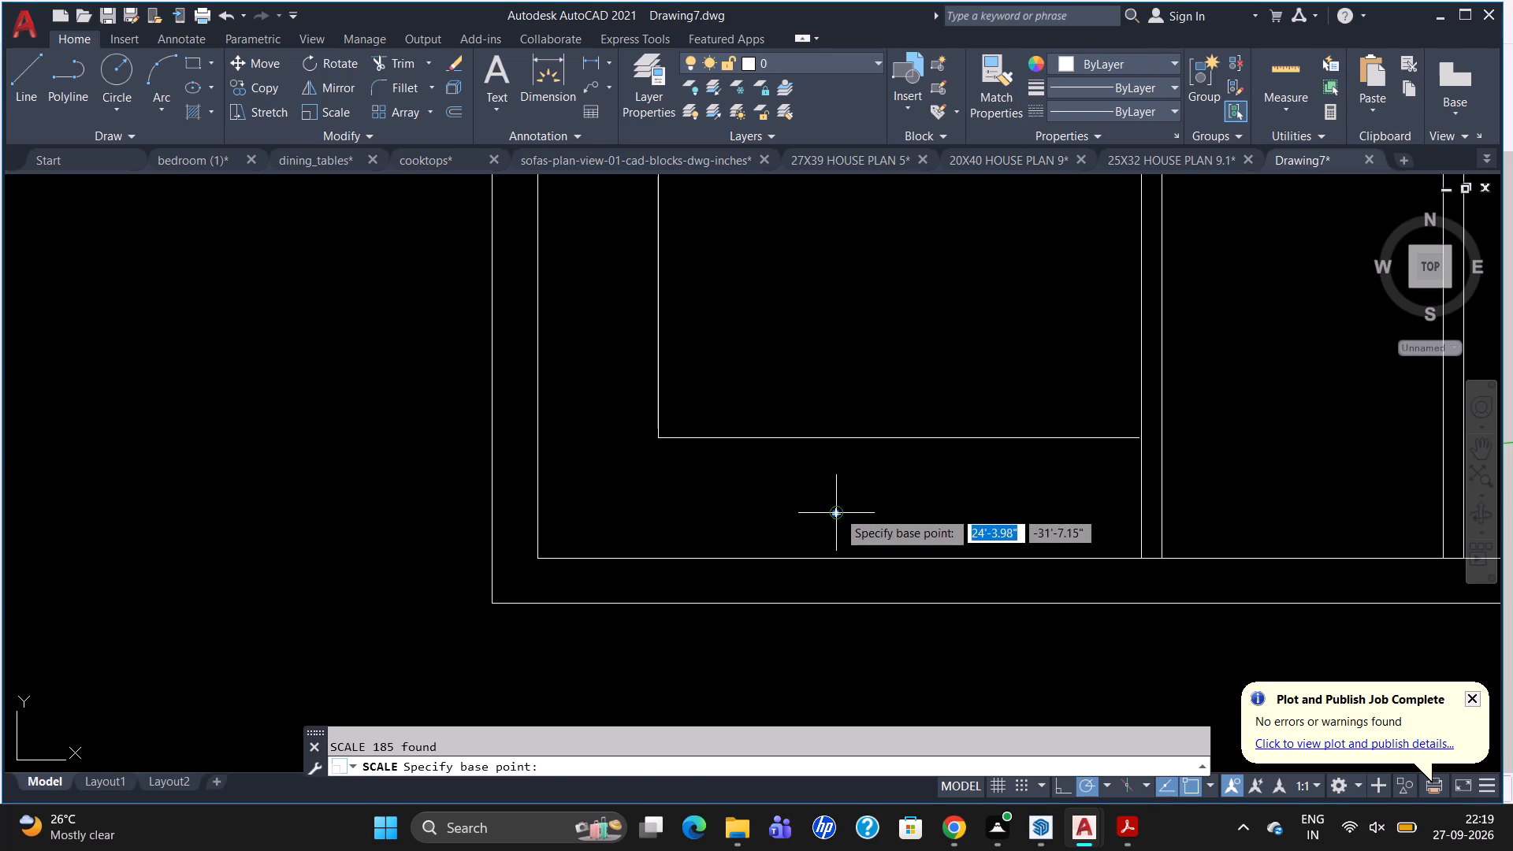
{"action": "left_click", "coordinate": [838, 512]}
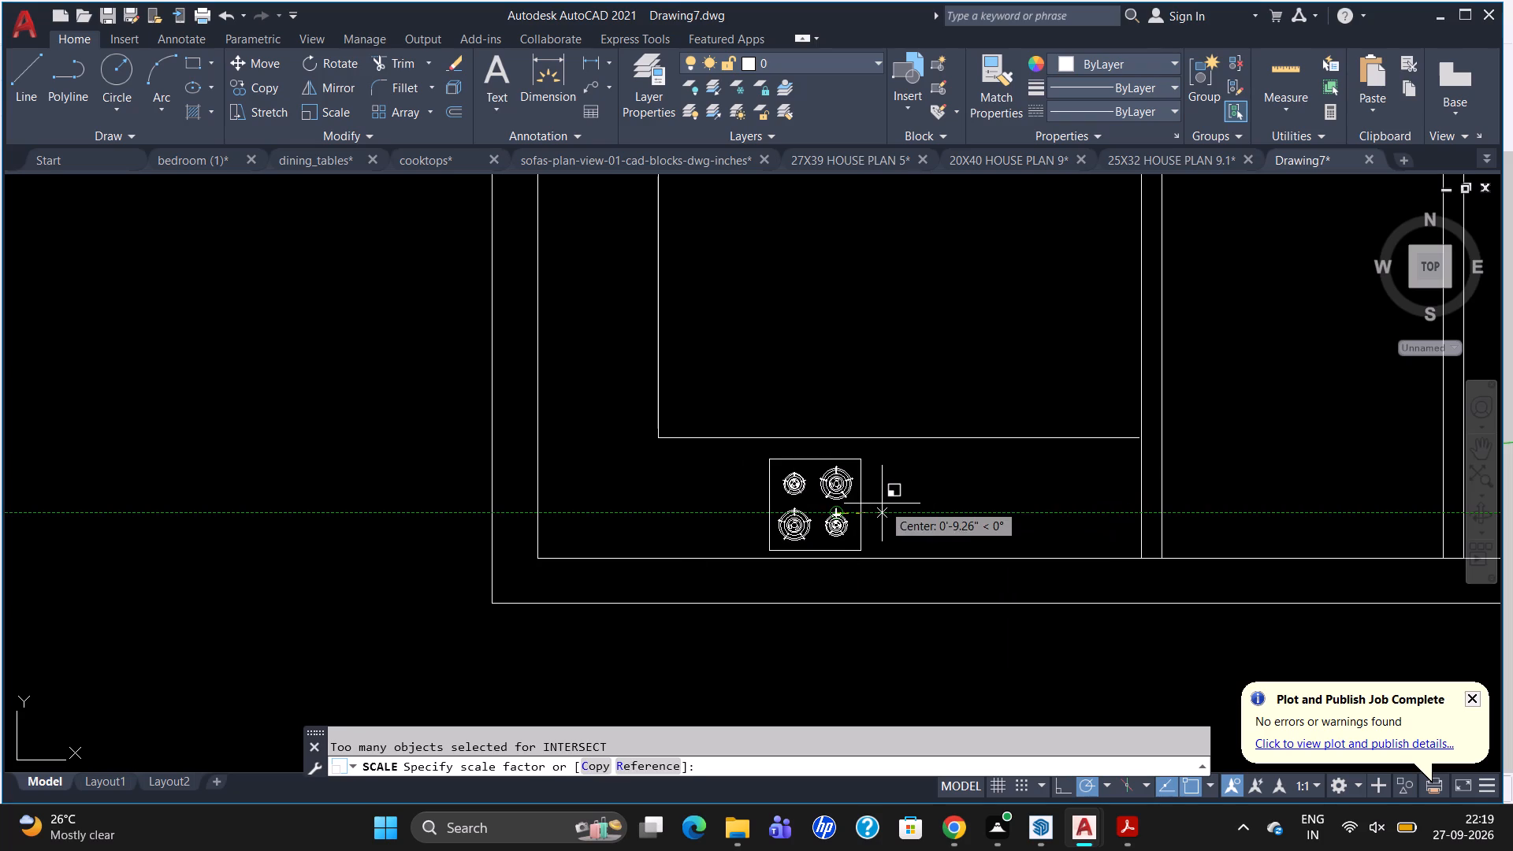
{"action": "left_click", "coordinate": [882, 504]}
Move the cooktop group slightly east and centre it between the counter's front edge and the south wall.
{"action": "left_click", "coordinate": [840, 494]}
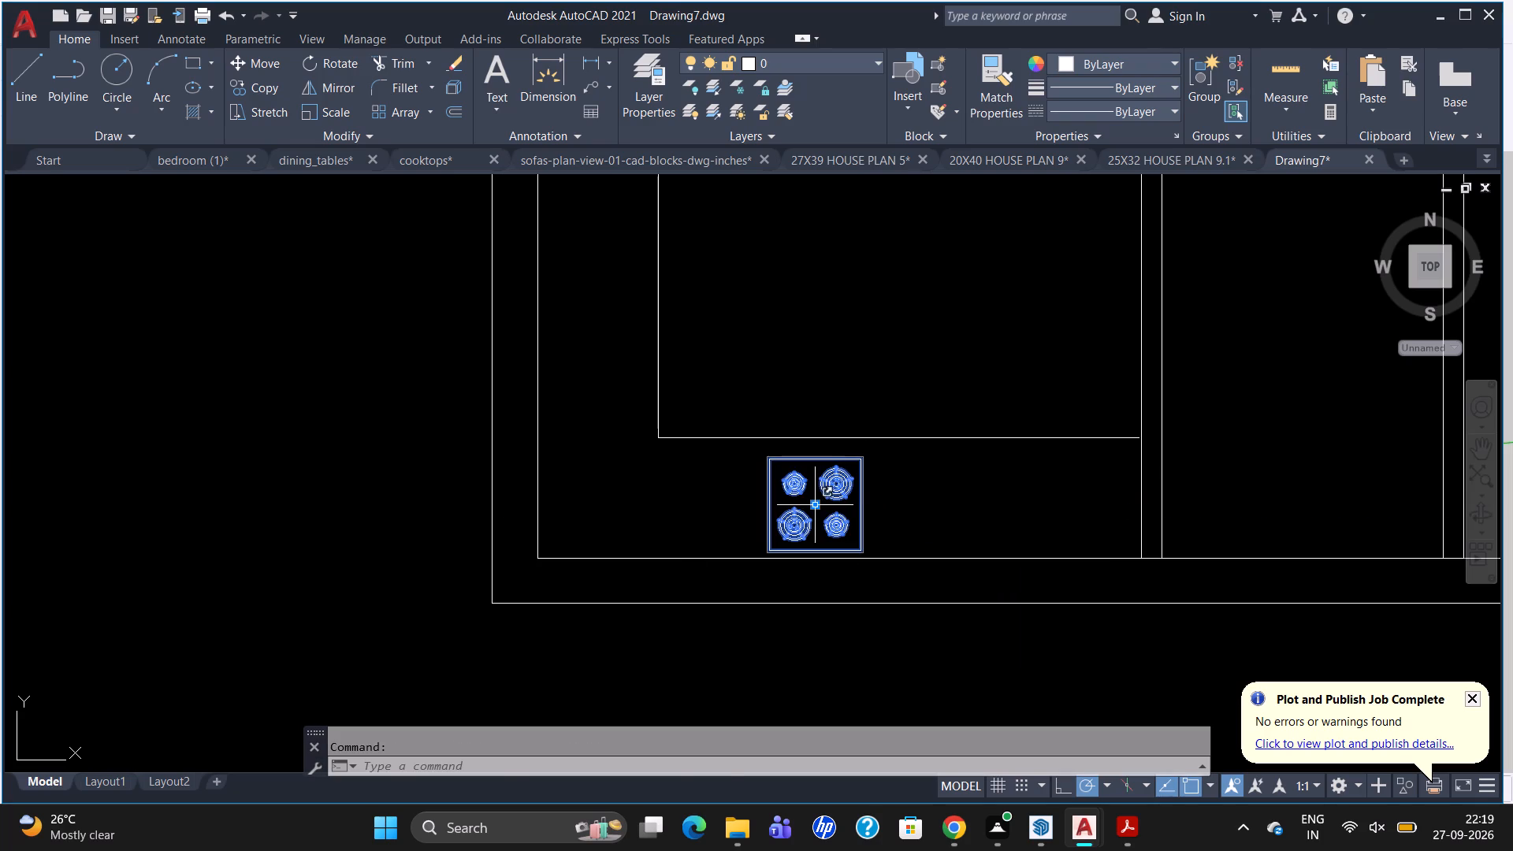
{"action": "left_click", "coordinate": [811, 506]}
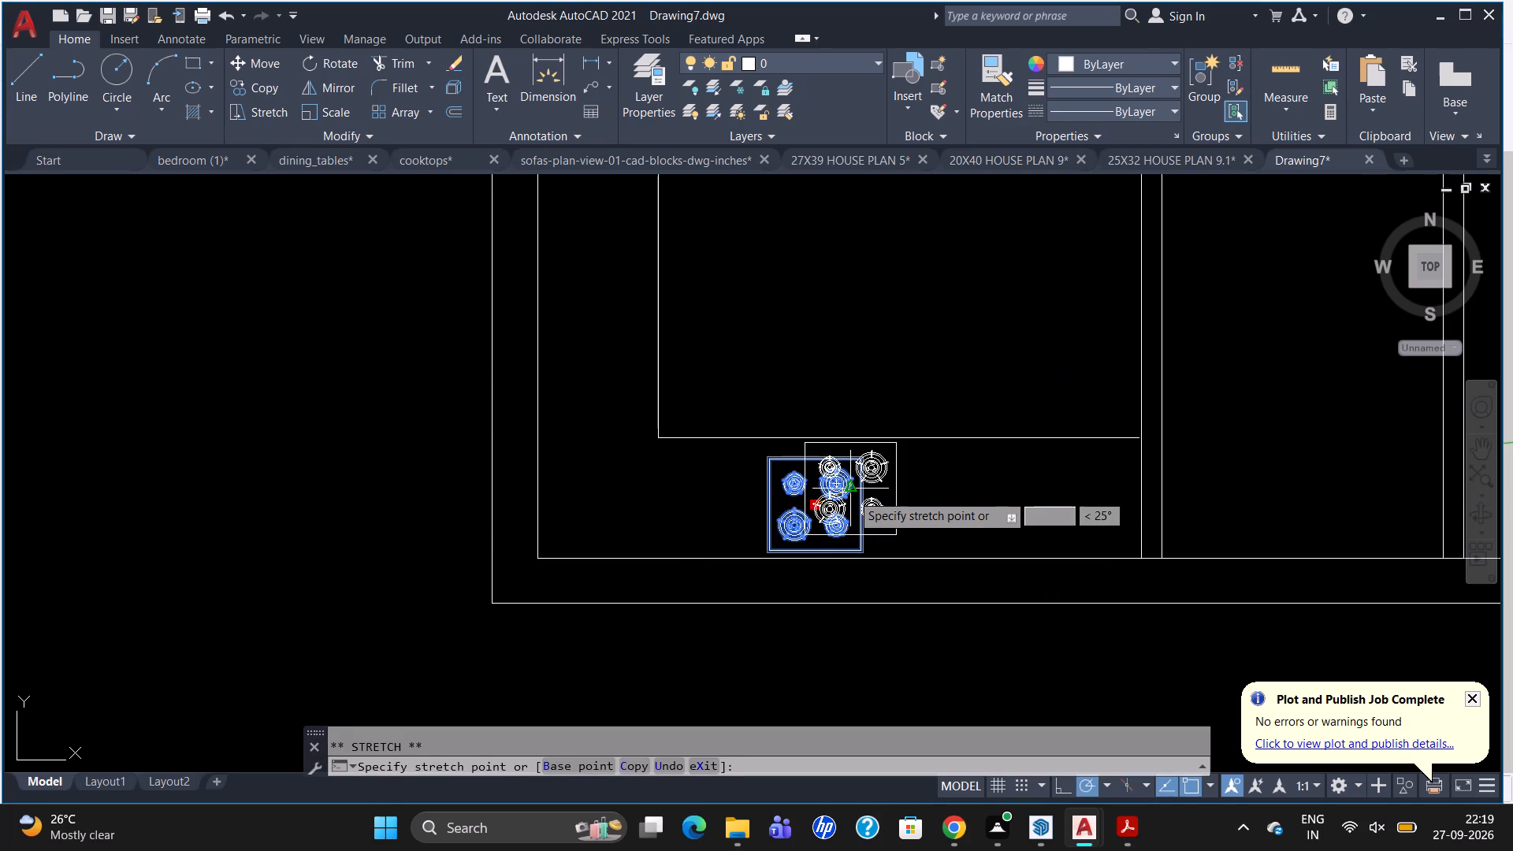
{"action": "left_click", "coordinate": [851, 493]}
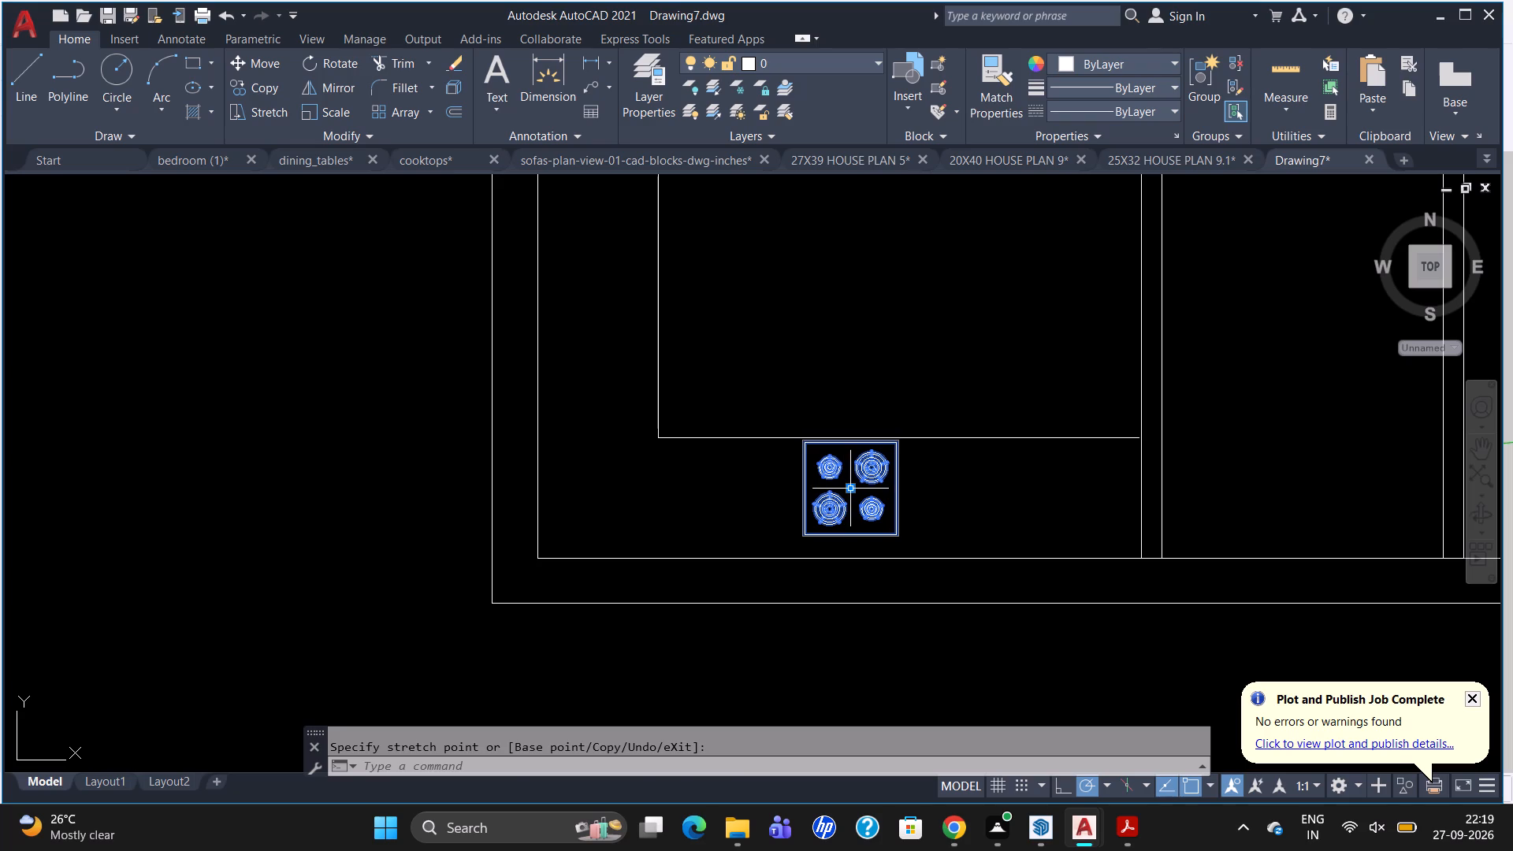
{"action": "left_click", "coordinate": [848, 488]}
{"action": "scroll", "coordinate": [848, 489], "scroll_direction": "up", "scroll_amount": 2}
{"action": "left_click", "coordinate": [856, 506]}
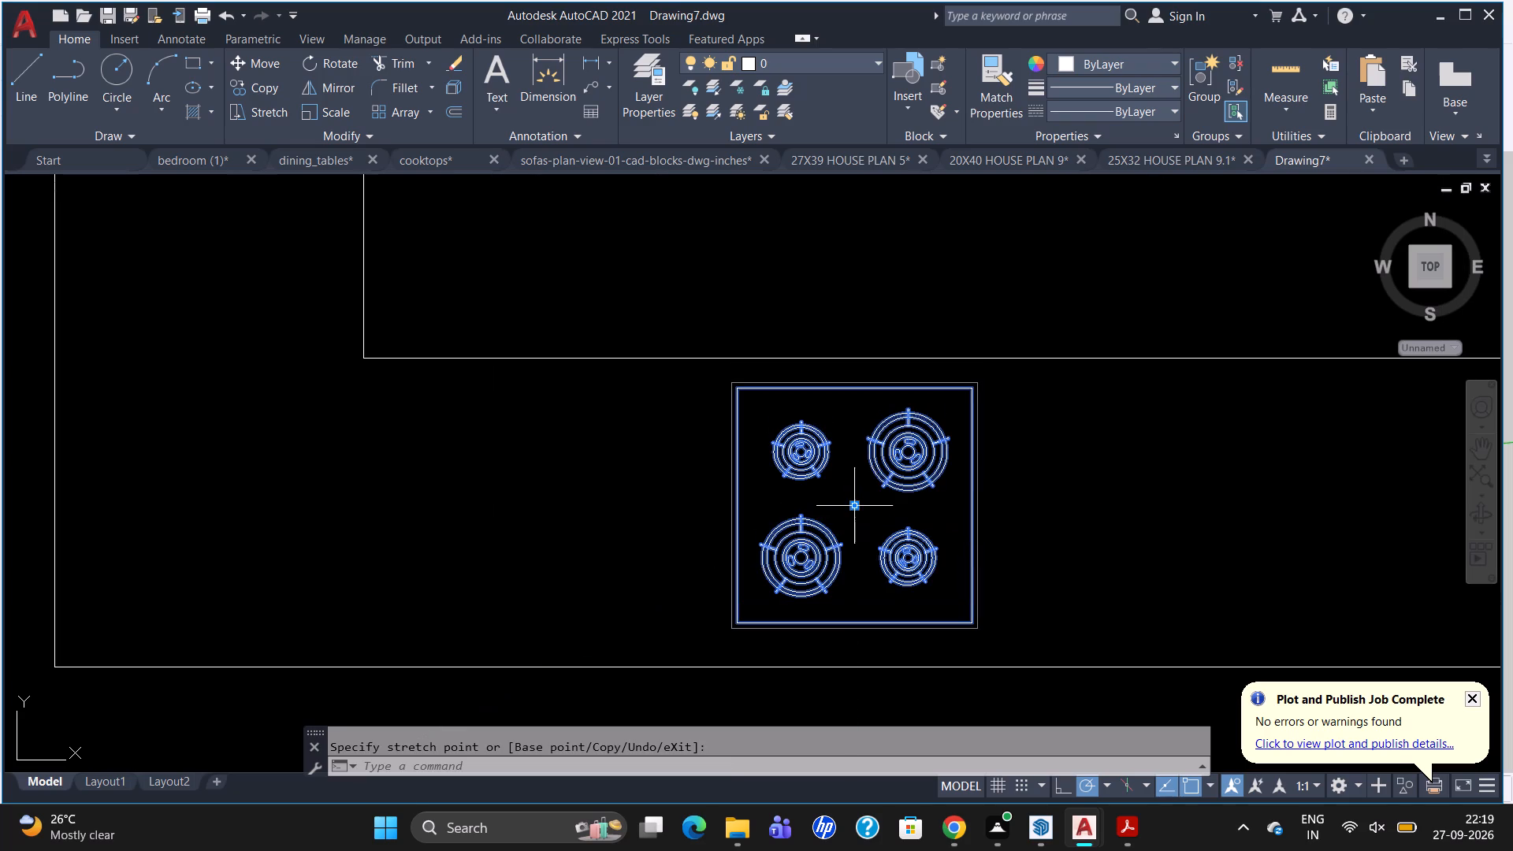
{"action": "key", "text": "Escape"}
Insert the "Sink-double - 36 in top" block from the Kitchens.dwg DesignCenter blocks in the empty area west of the plan.
{"action": "scroll", "coordinate": [879, 519], "scroll_direction": "down", "scroll_amount": 4}
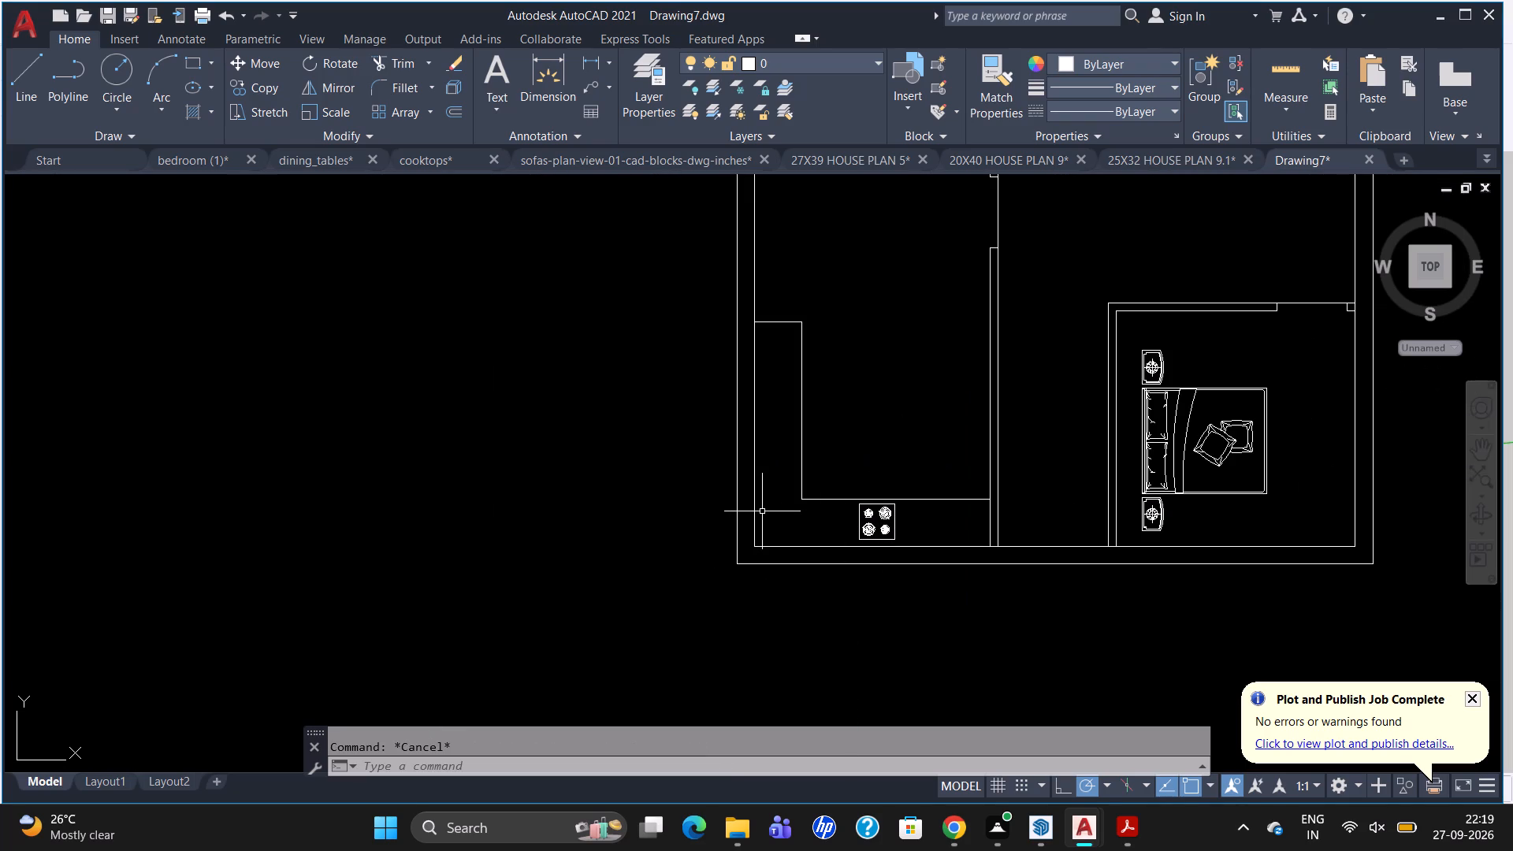
{"action": "key", "text": "ctrl+2"}
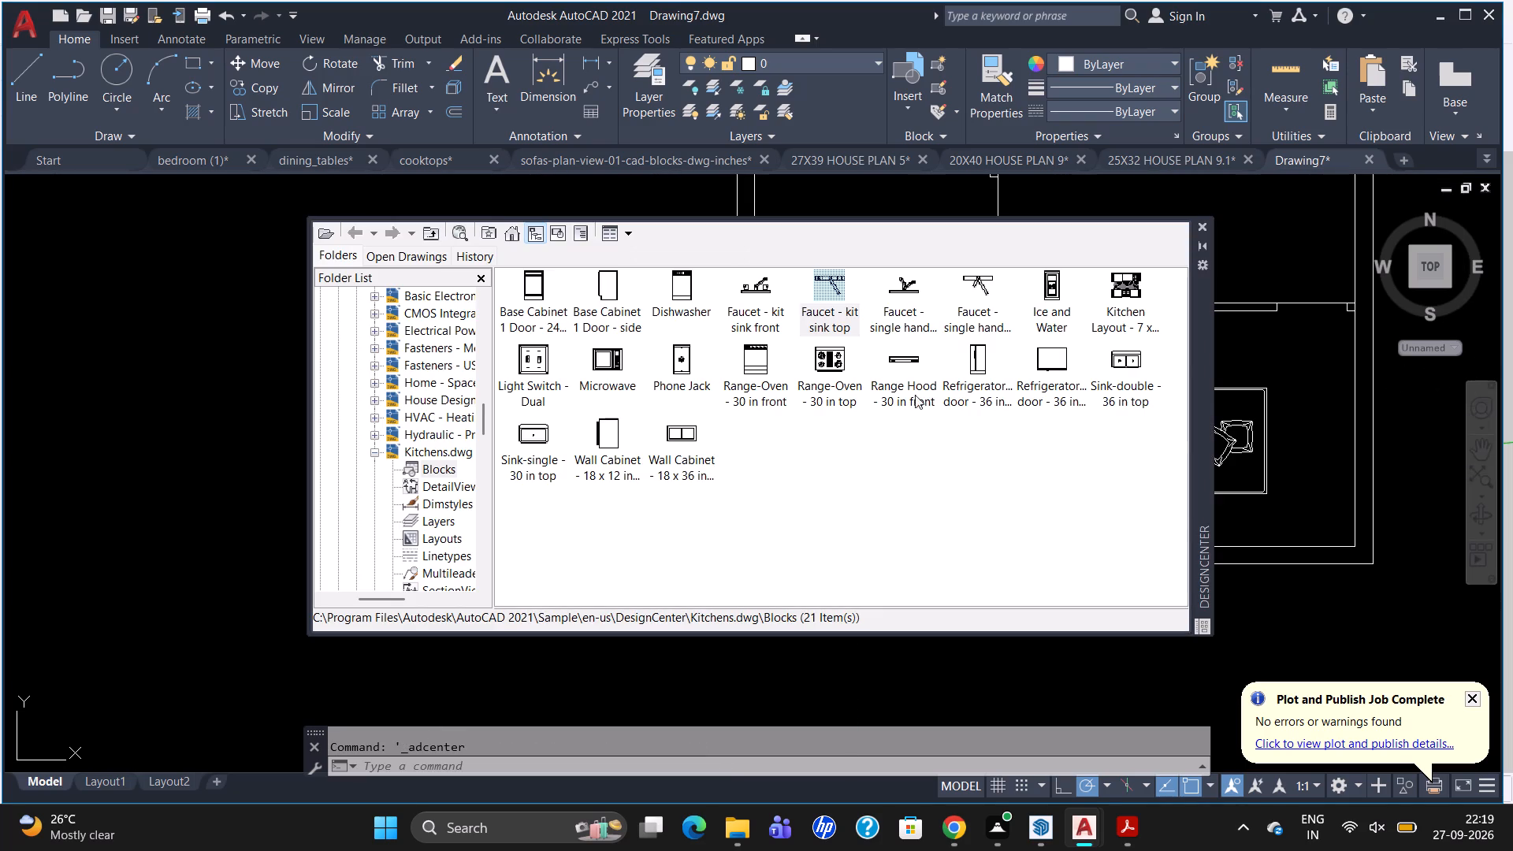
{"action": "left_click_drag", "start_coordinate": [1124, 376], "coordinate": [378, 500]}
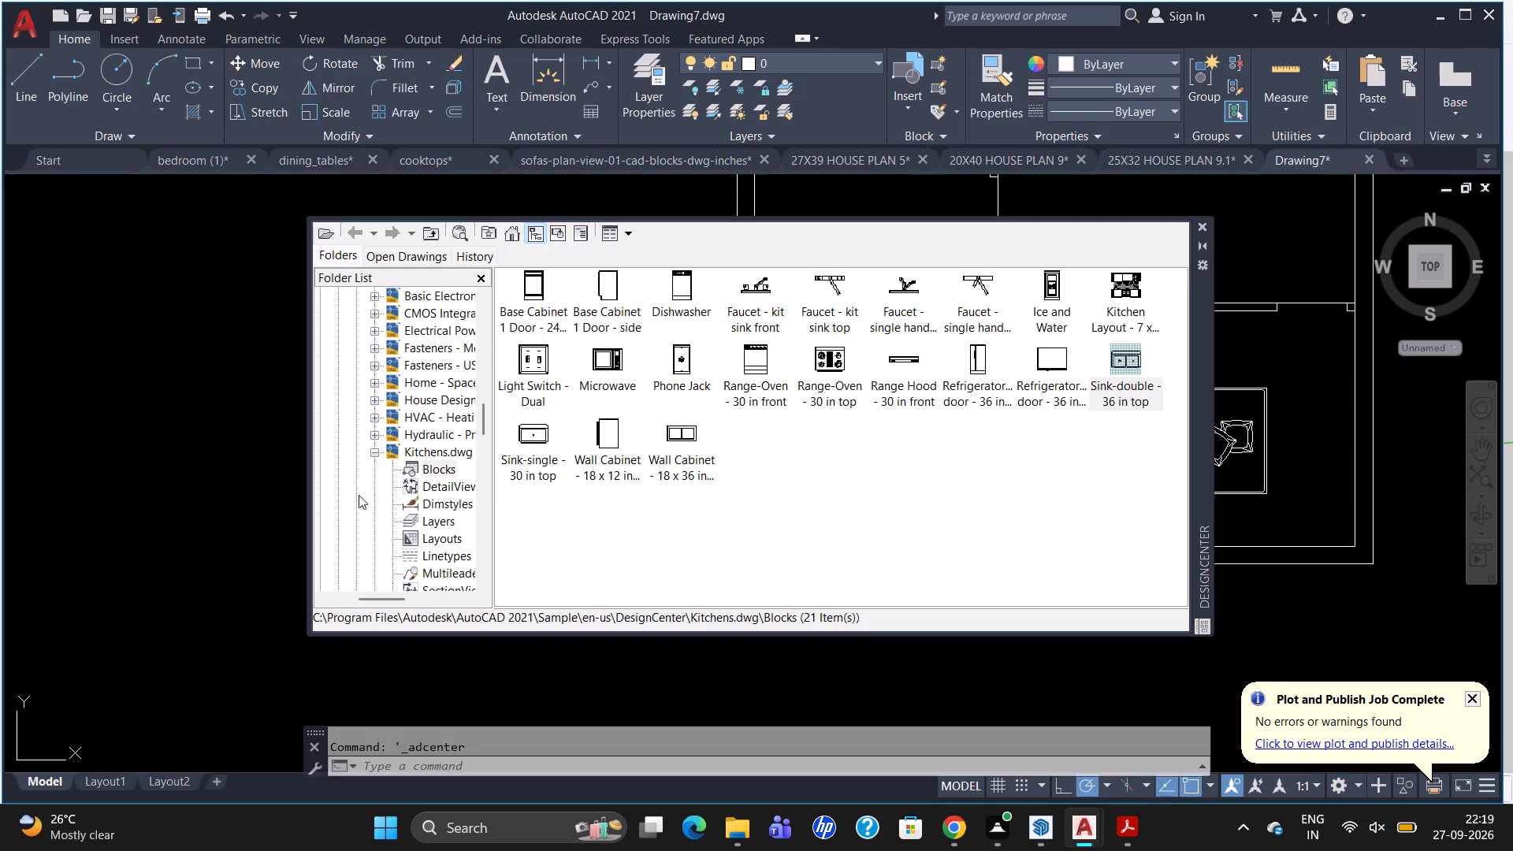
{"action": "left_click", "coordinate": [225, 489]}
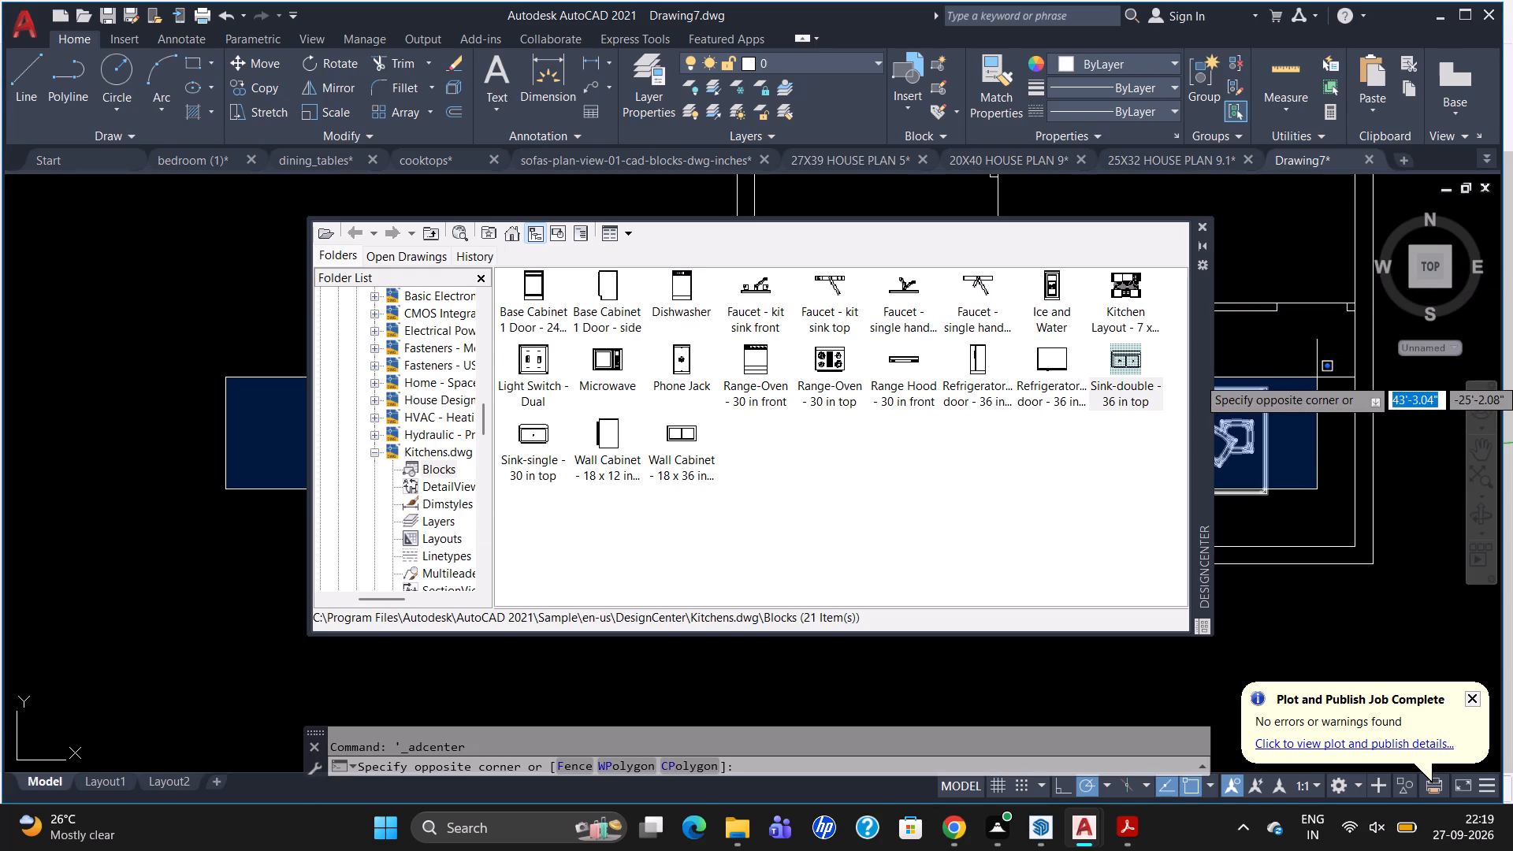
{"action": "key", "text": "Escape"}
{"action": "left_click_drag", "start_coordinate": [1121, 362], "coordinate": [242, 430]}
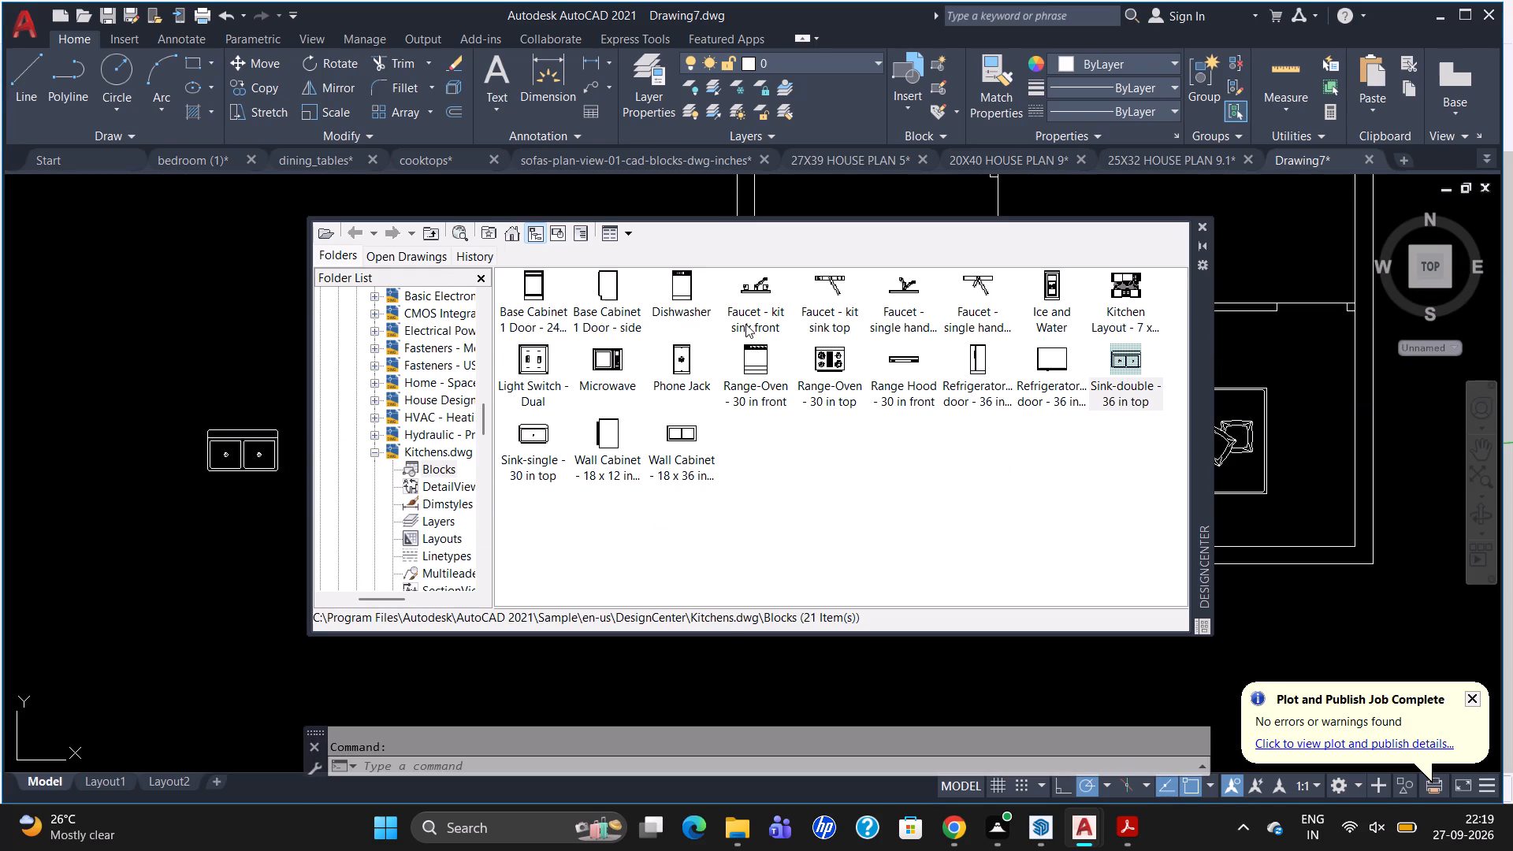
Insert the "Faucet - kit sink top" block at the back of the double sink and close DesignCenter.
{"action": "left_click_drag", "start_coordinate": [823, 272], "coordinate": [277, 459]}
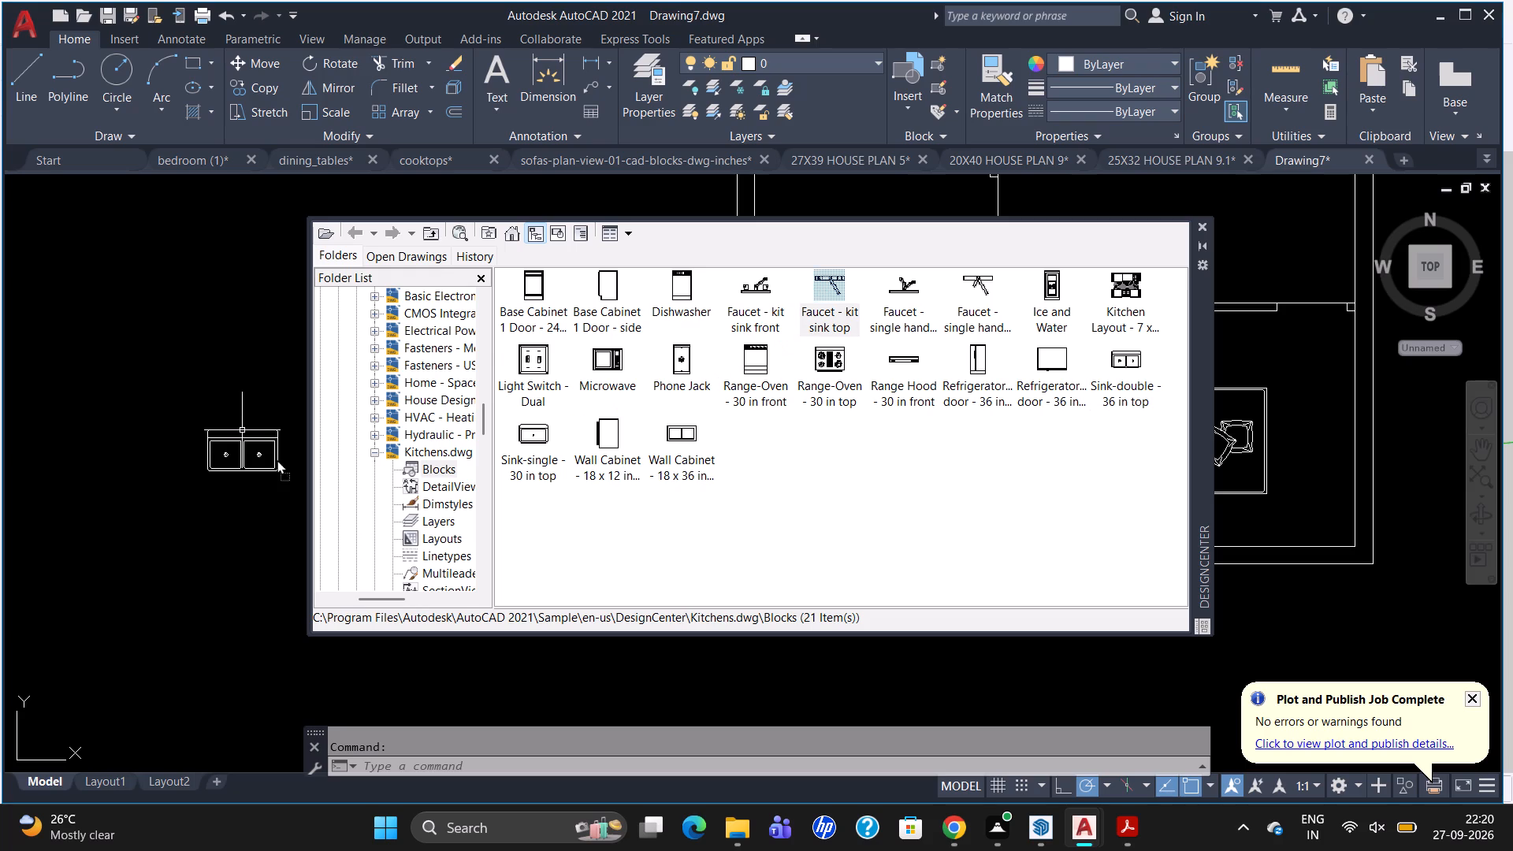
{"action": "left_click_drag", "start_coordinate": [277, 459], "coordinate": [242, 437]}
{"action": "left_click", "coordinate": [242, 436]}
{"action": "left_click", "coordinate": [1193, 223]}
{"action": "left_click", "coordinate": [1206, 222]}
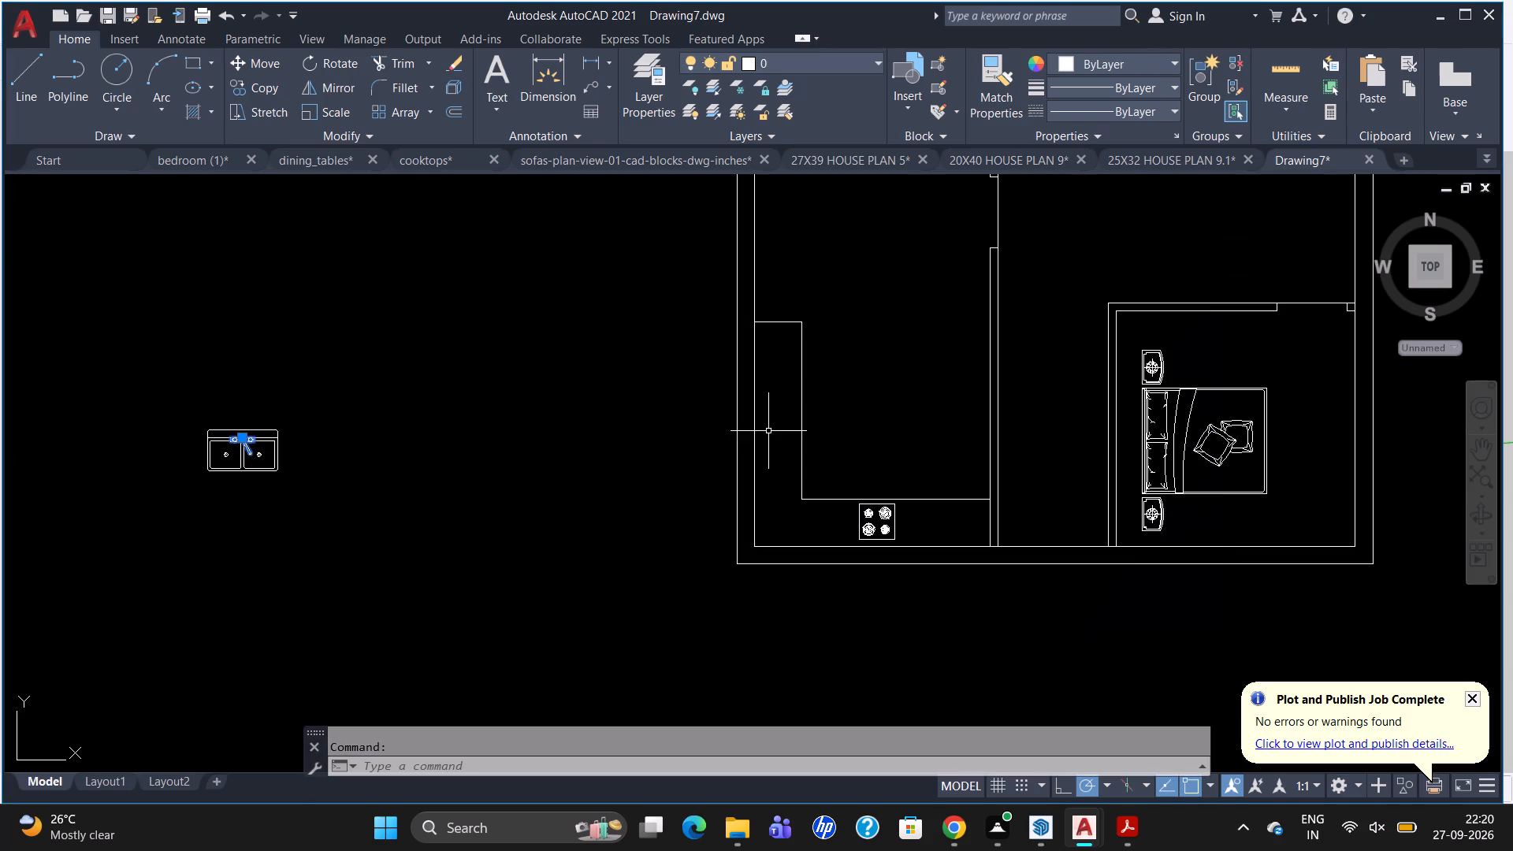
Move the faucet straight back so it sits on the rear edge of the double sink.
{"action": "scroll", "coordinate": [188, 425], "scroll_direction": "up", "scroll_amount": 2}
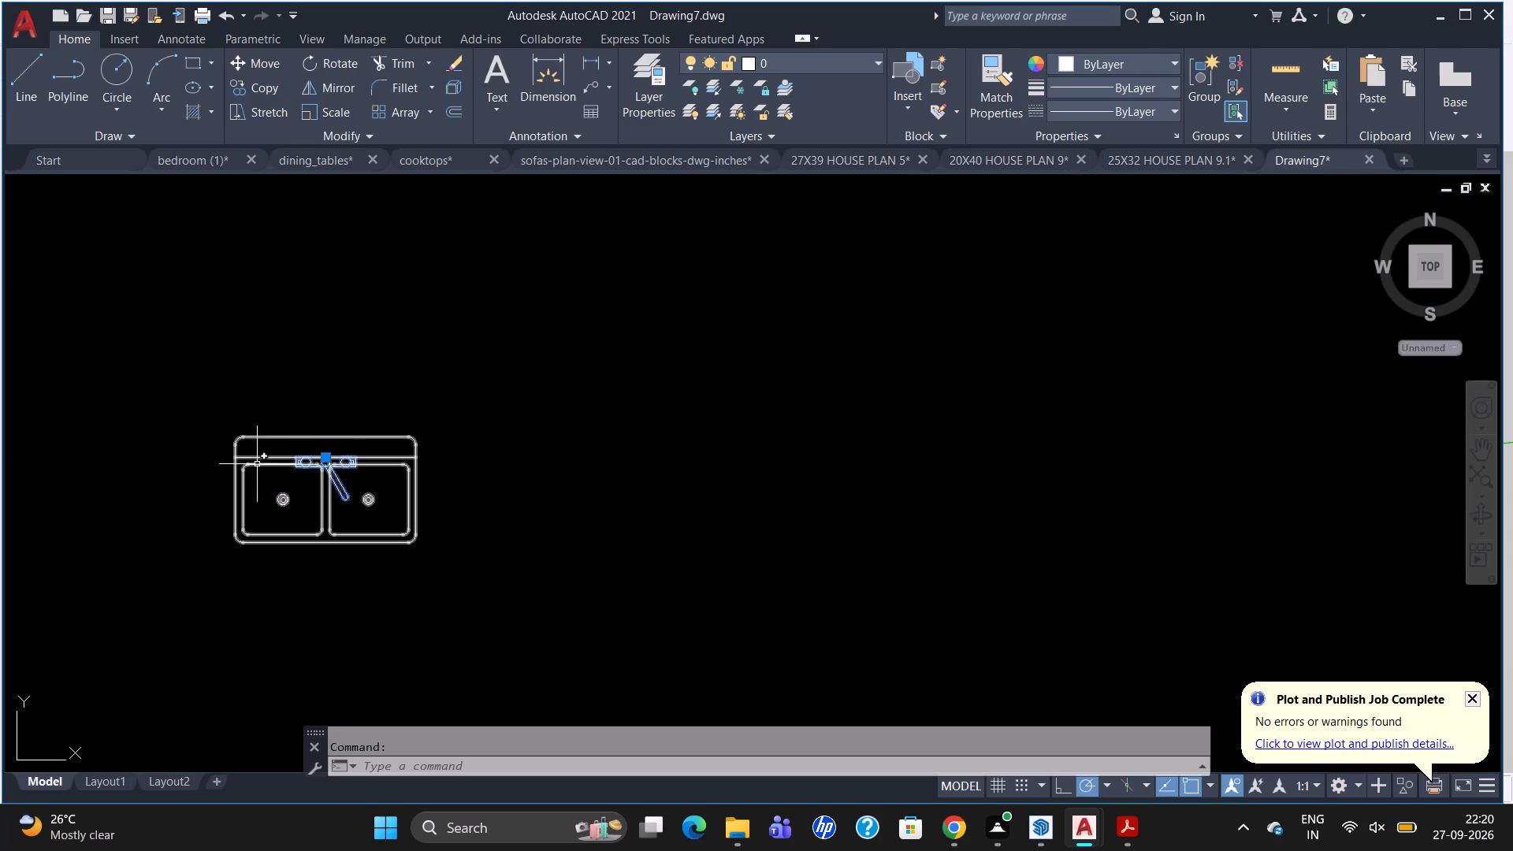
{"action": "left_click", "coordinate": [329, 459]}
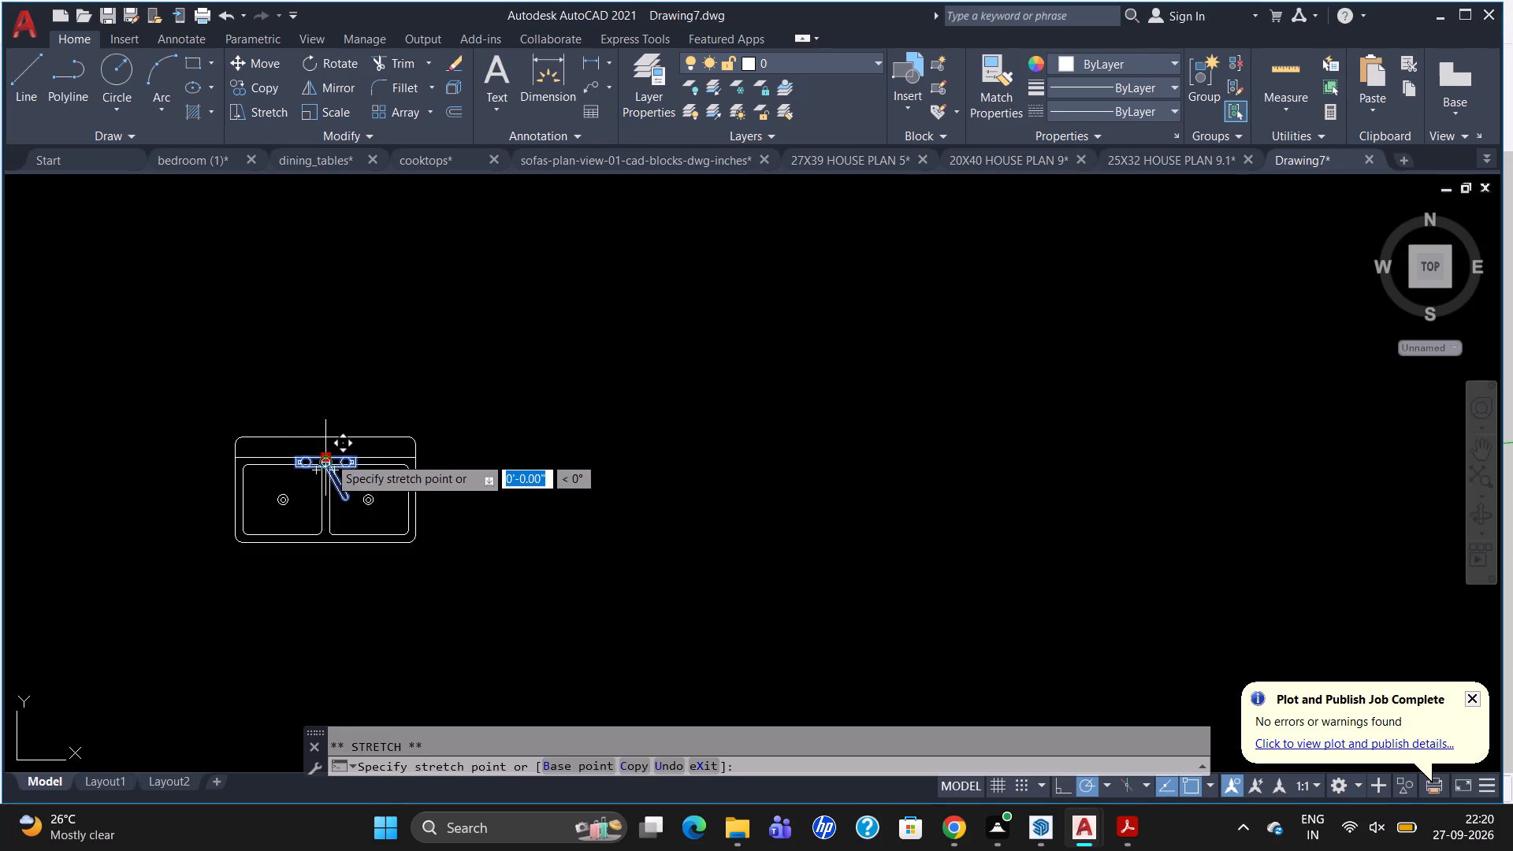
{"action": "left_click", "coordinate": [323, 440]}
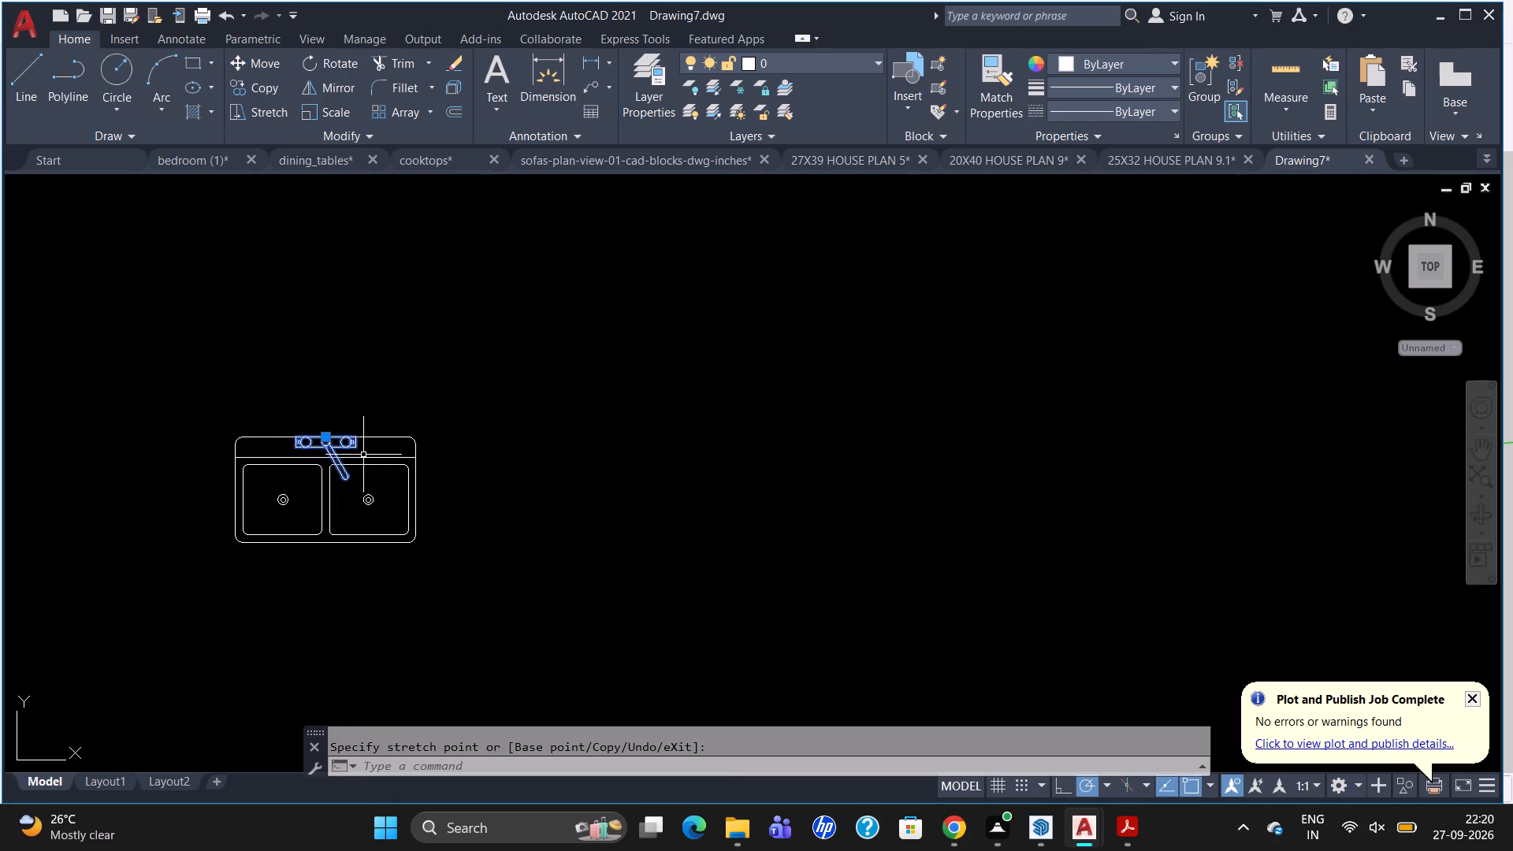
Group the faucet and the double sink into a single object.
{"action": "left_click", "coordinate": [367, 468]}
{"action": "left_click", "coordinate": [367, 467]}
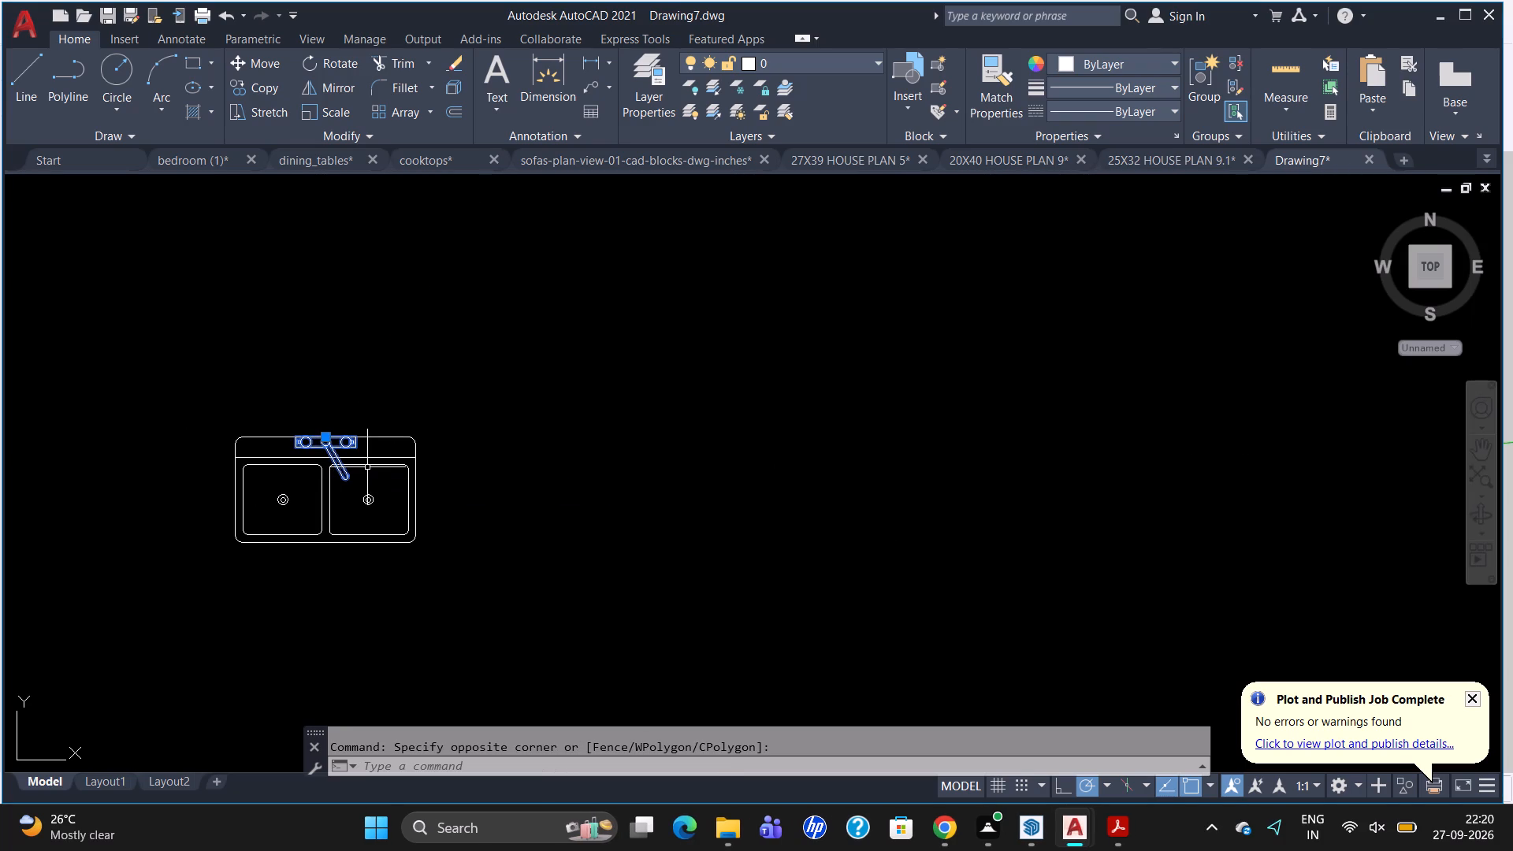
{"action": "left_click", "coordinate": [368, 465]}
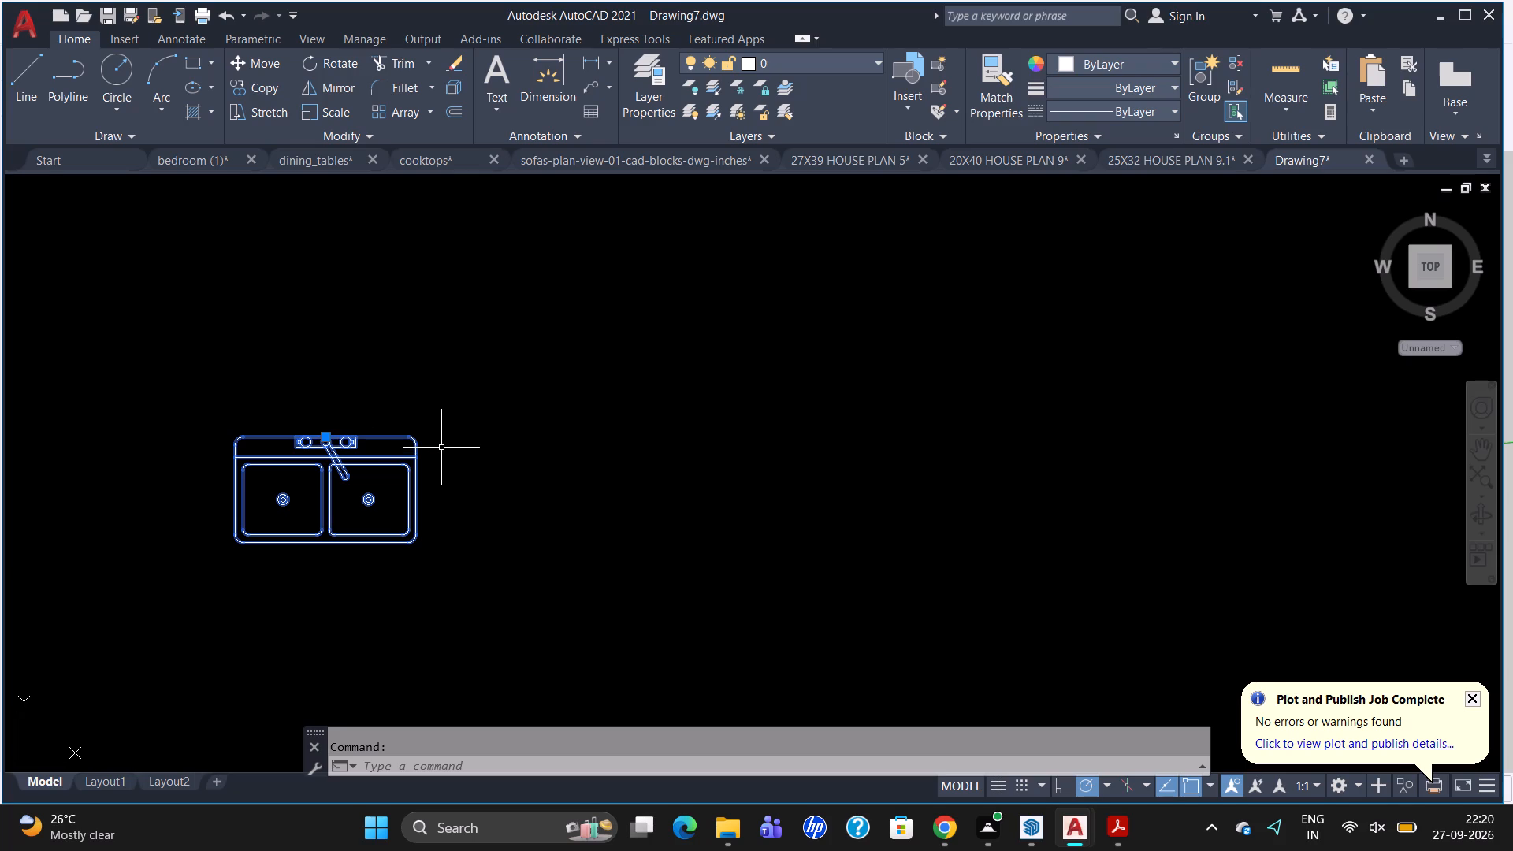
{"action": "key", "text": "g"}
{"action": "key", "text": "Return"}
Rotate the sink group 90° counterclockwise so the faucet side faces west.
{"action": "left_click", "coordinate": [398, 440]}
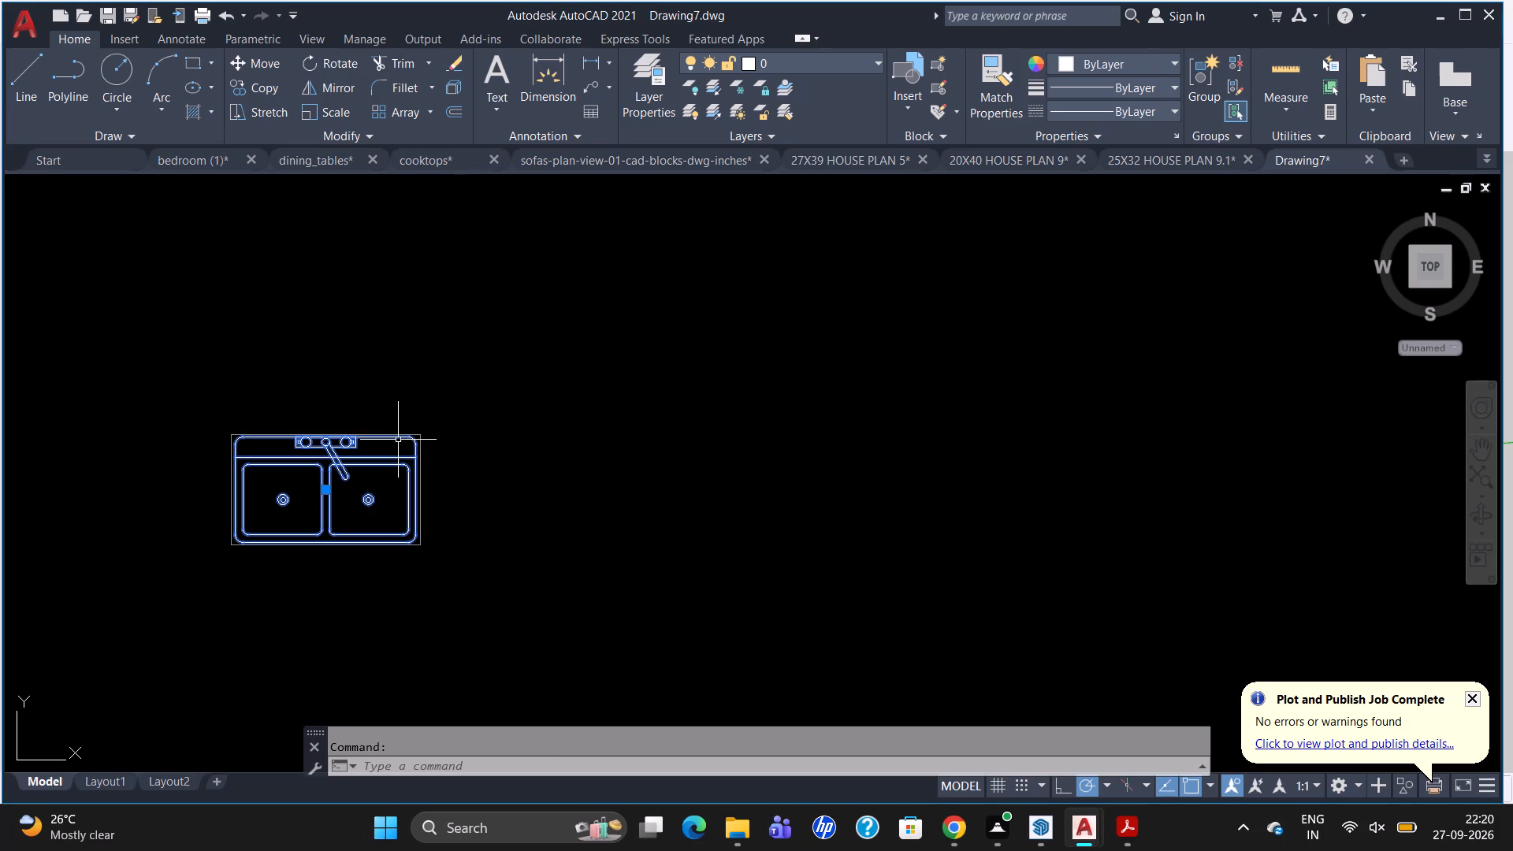
{"action": "type", "text": "RO"}
{"action": "key", "text": "Return"}
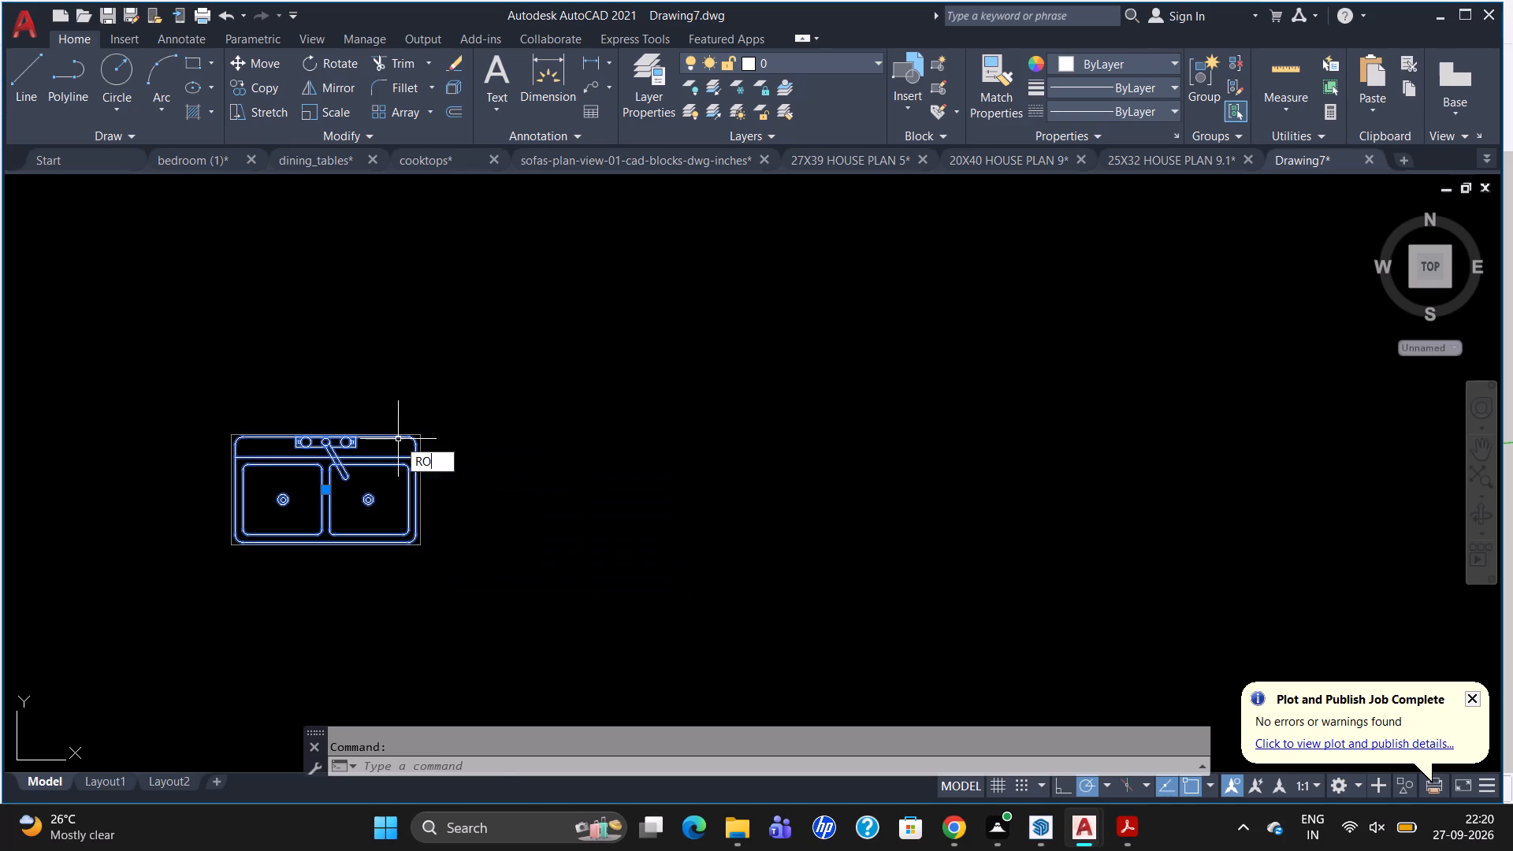
{"action": "left_click", "coordinate": [398, 439]}
{"action": "left_click", "coordinate": [396, 359]}
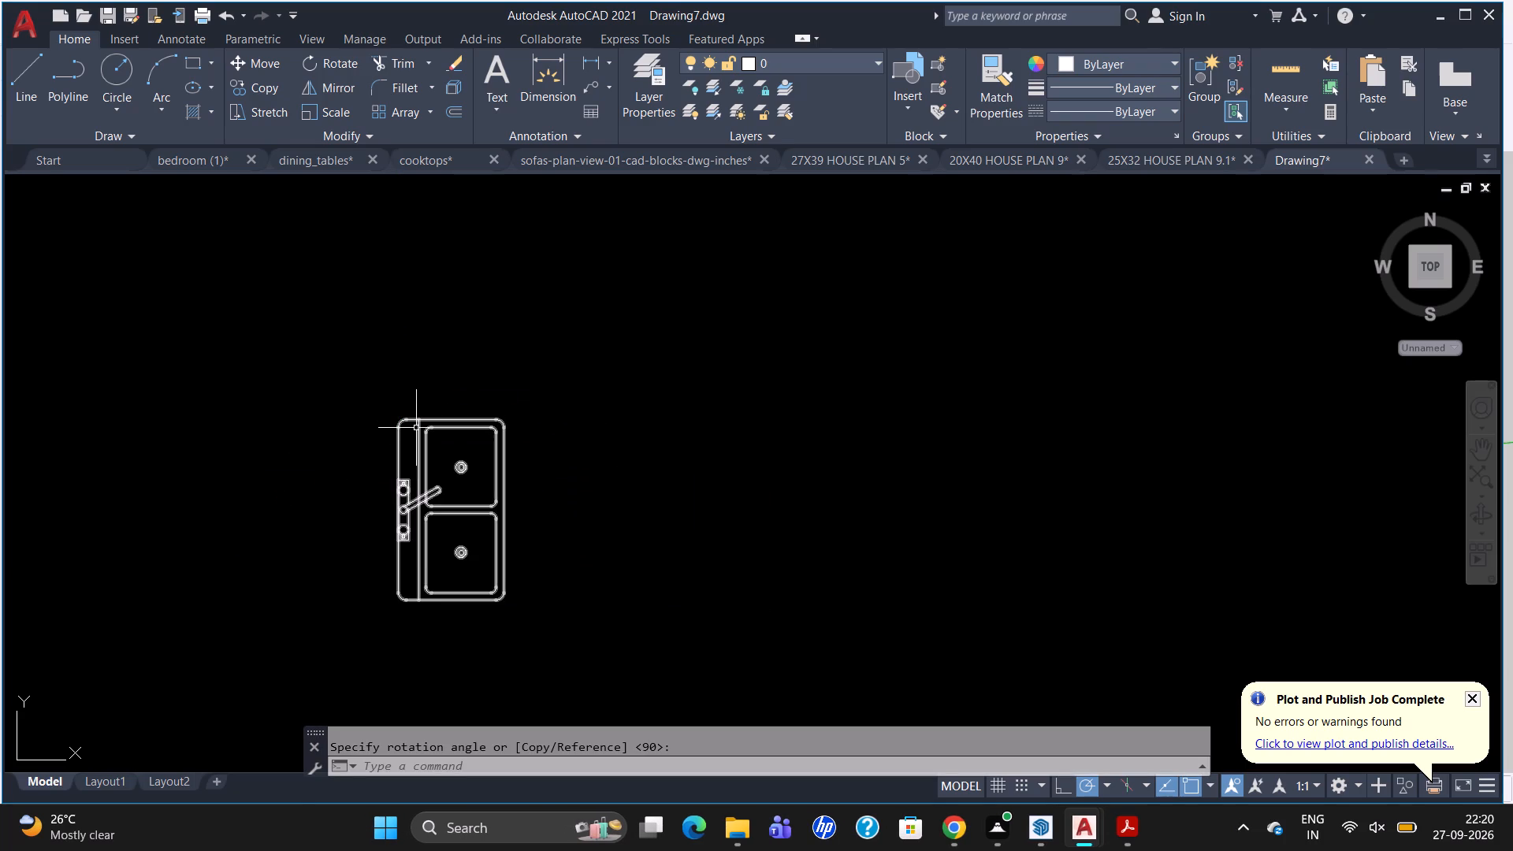
Move the sink group onto the kitchen counter's west leg, between the west wall and the counter's front edge.
{"action": "left_click", "coordinate": [417, 428]}
{"action": "scroll", "coordinate": [417, 433], "scroll_direction": "down", "scroll_amount": 2}
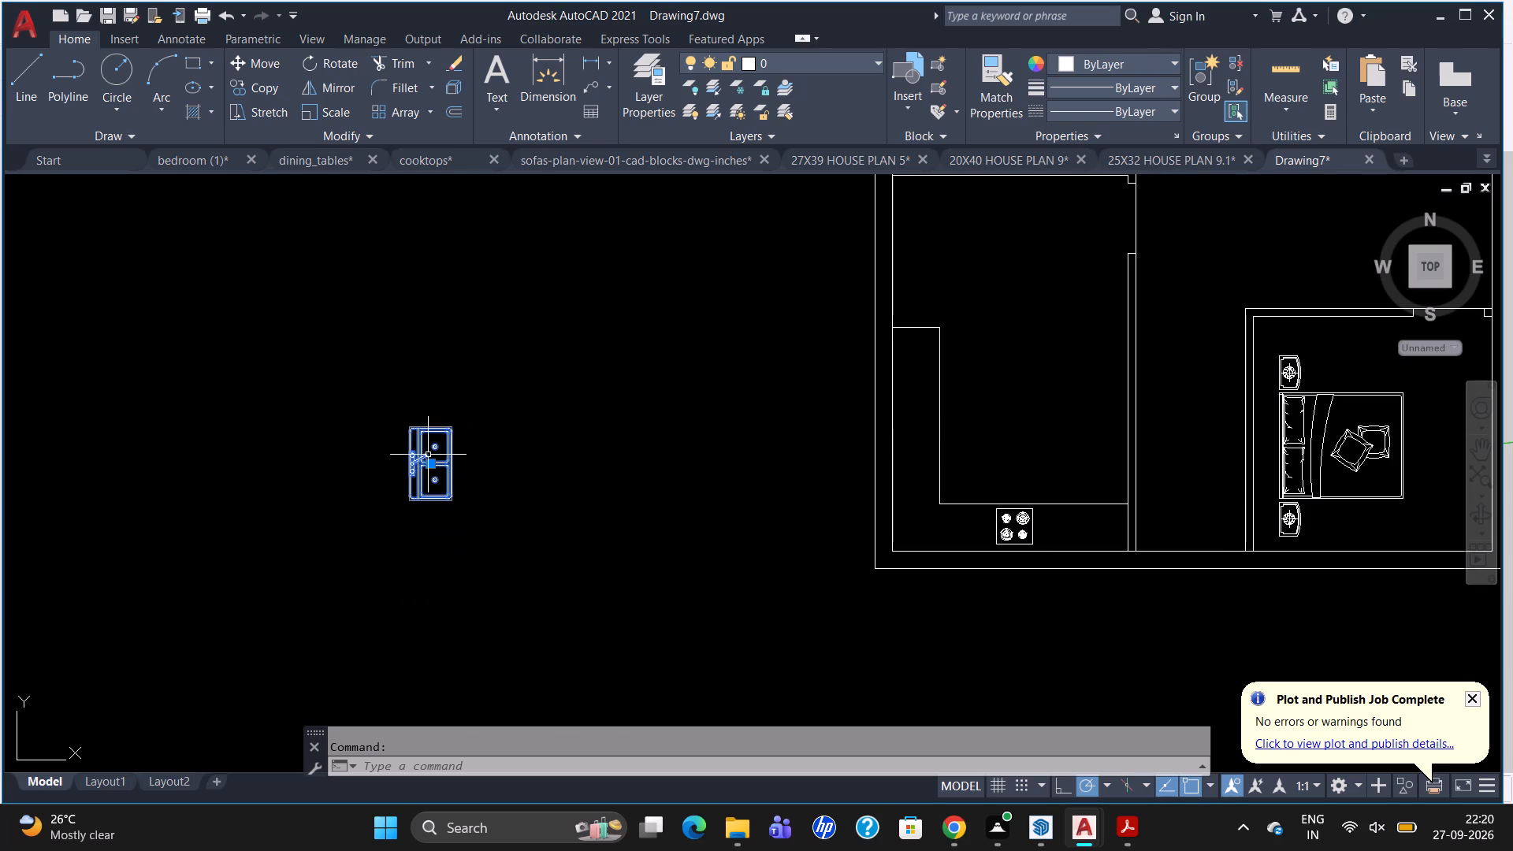
{"action": "left_click", "coordinate": [436, 463]}
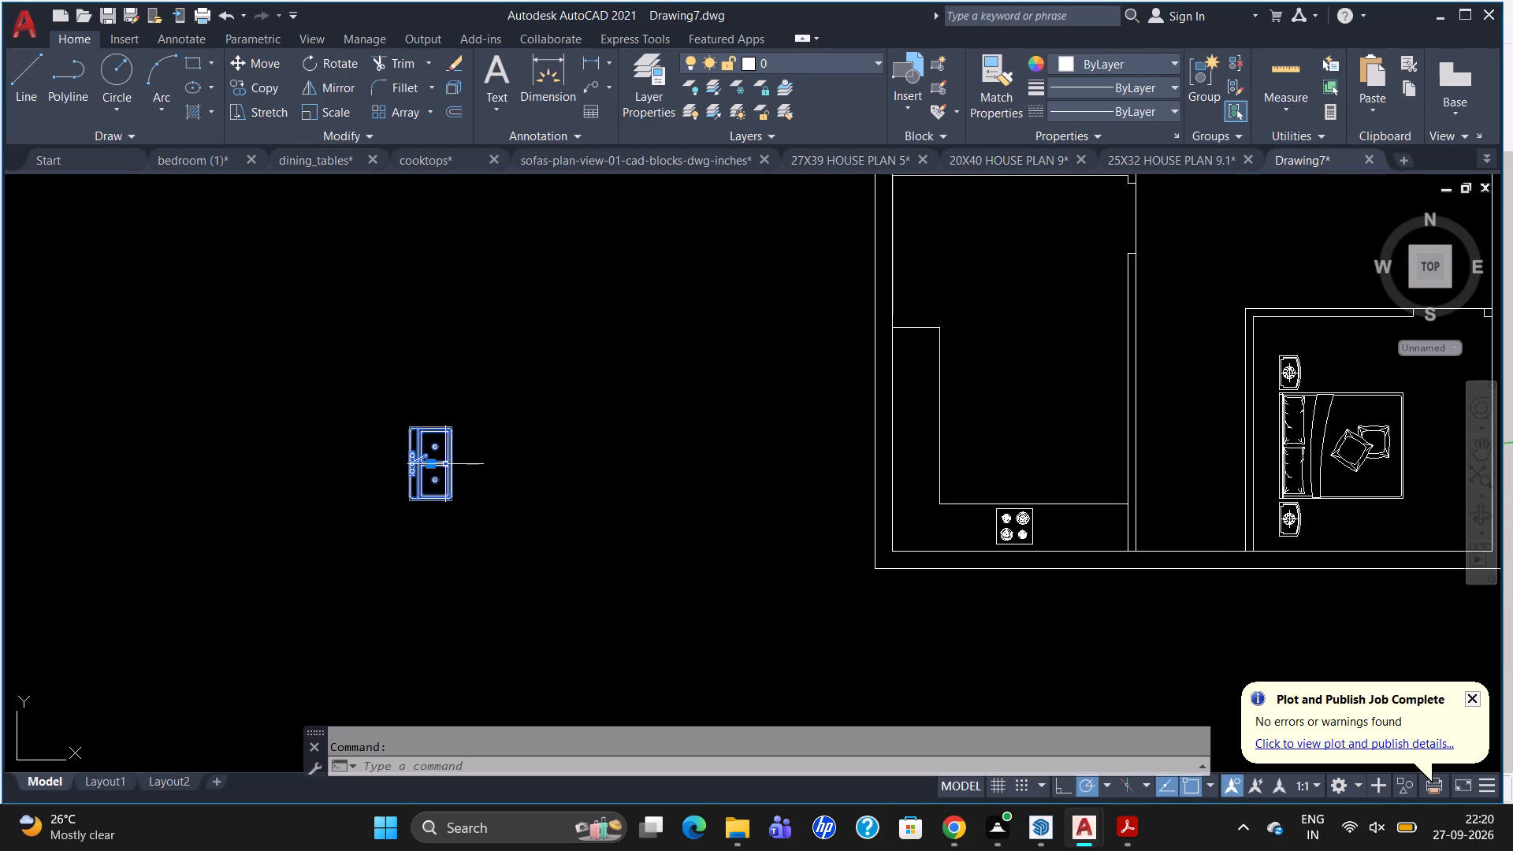
{"action": "left_click", "coordinate": [434, 464]}
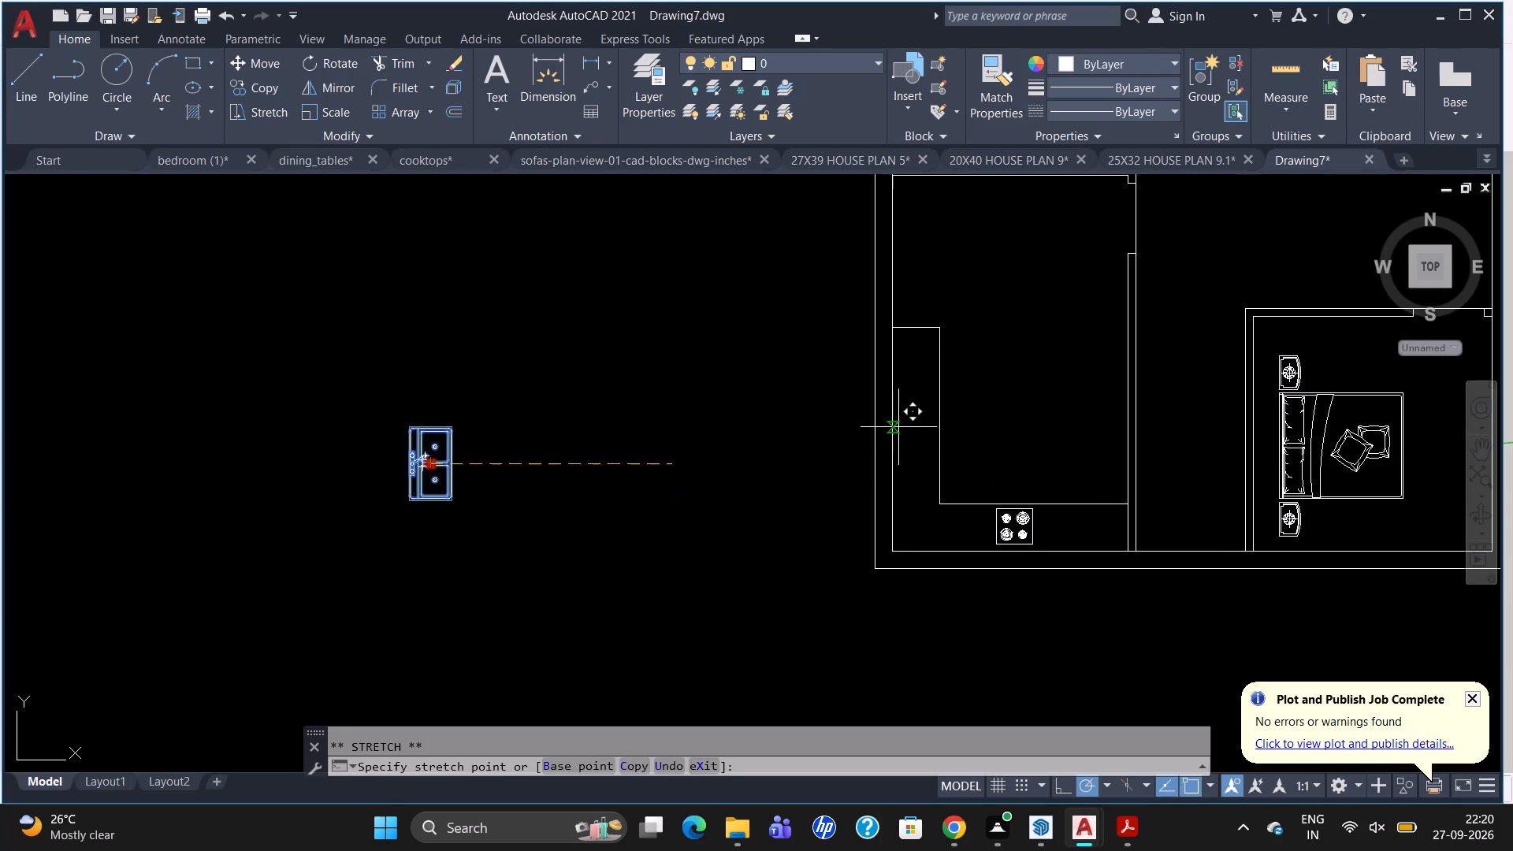
{"action": "scroll", "coordinate": [1002, 399], "scroll_direction": "up", "scroll_amount": 2}
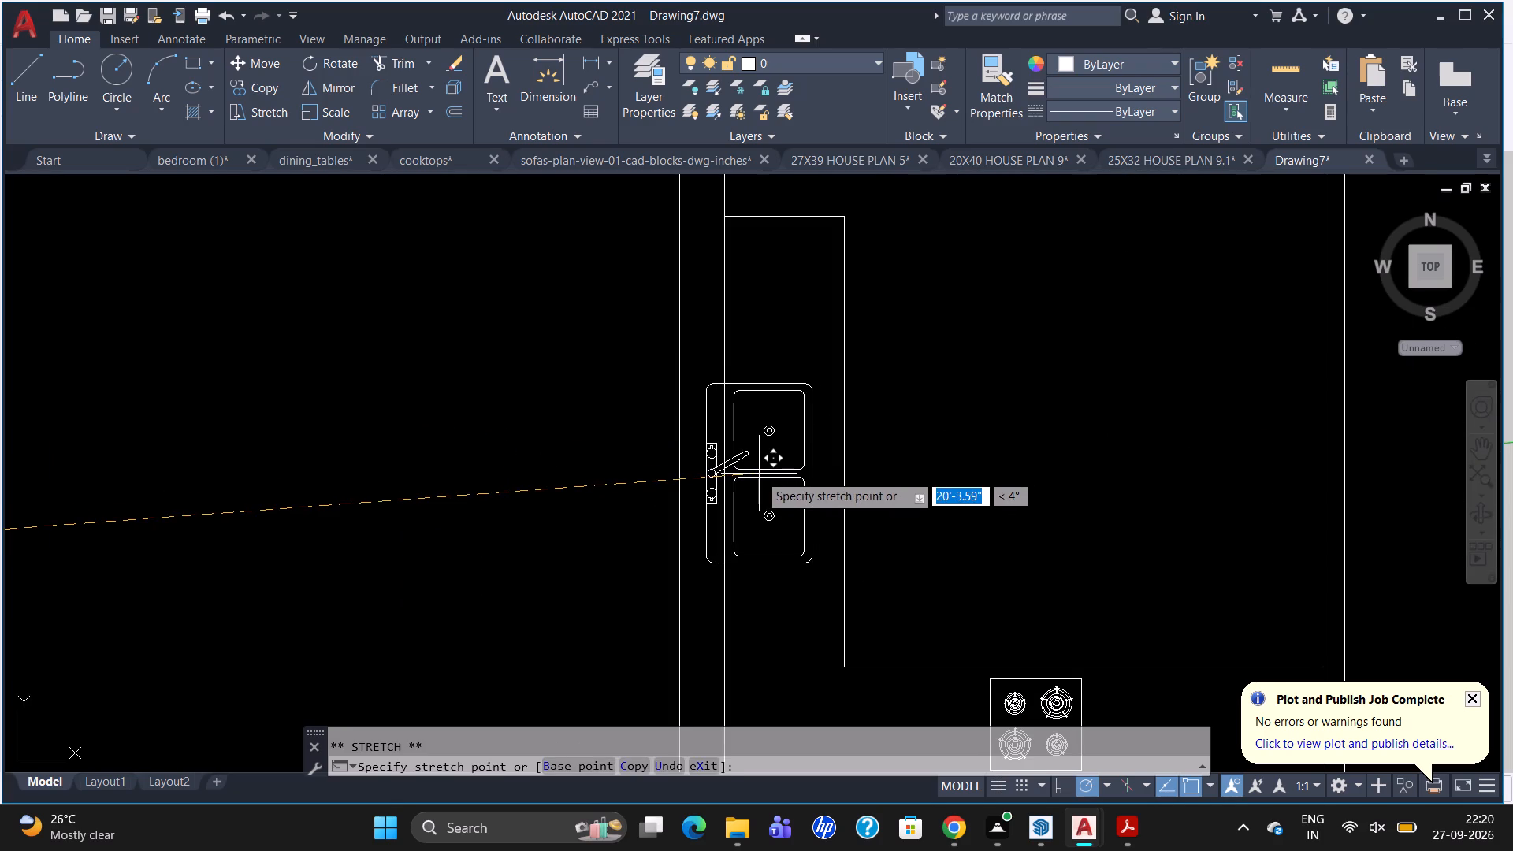
{"action": "left_click", "coordinate": [786, 467]}
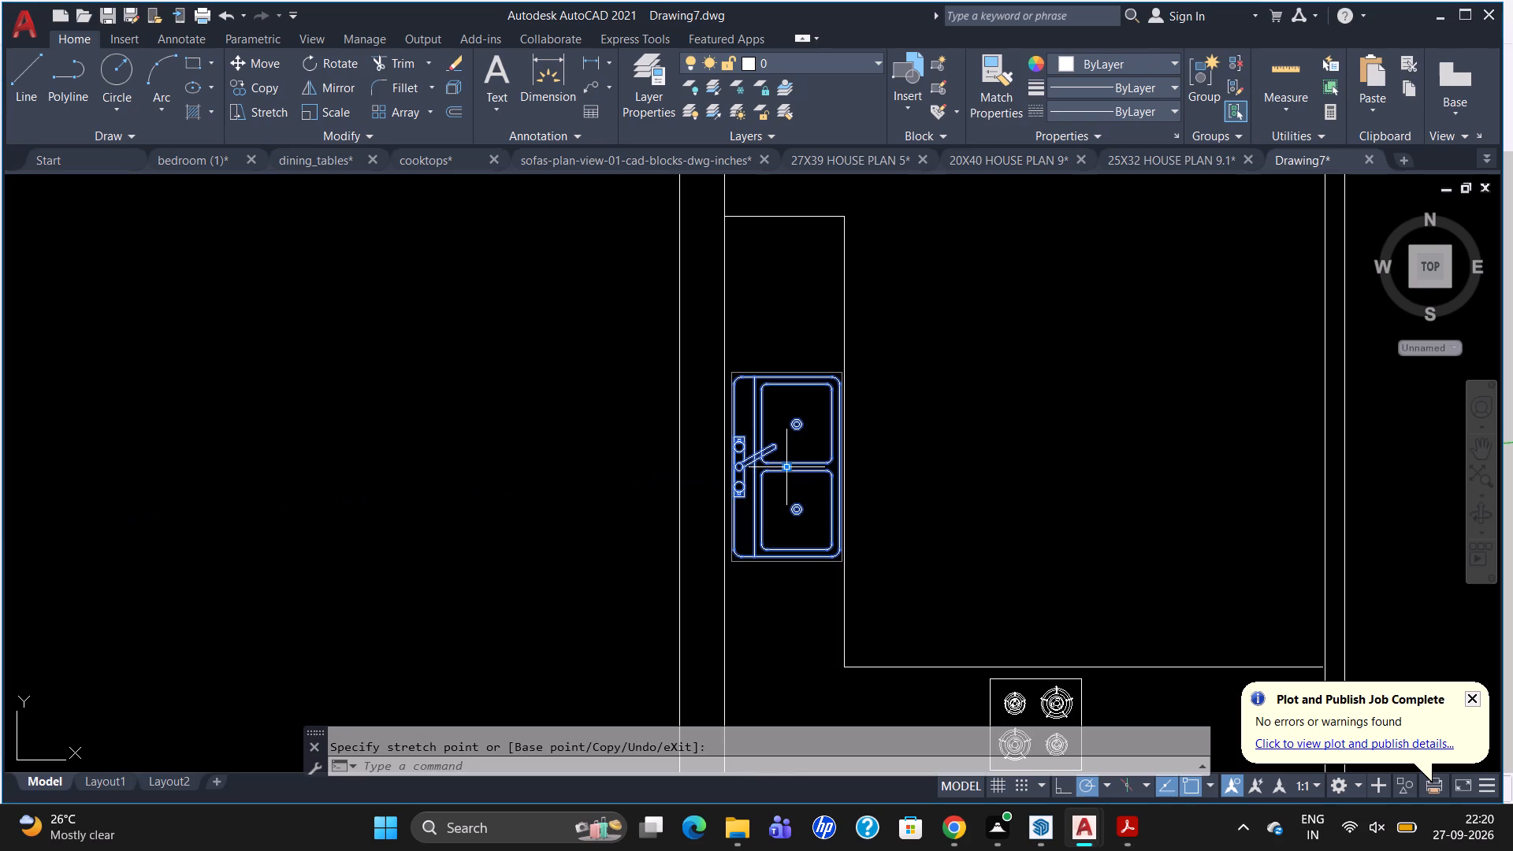
{"action": "key", "text": "space"}
{"action": "scroll", "coordinate": [785, 470], "scroll_direction": "down", "scroll_amount": 2}
{"action": "key", "text": "Escape"}
Copy the rounded three-seat sofa with cushions from the sofas-plan-view drawing into Drawing7's living area, south of the northeast bedroom.
{"action": "scroll", "coordinate": [785, 470], "scroll_direction": "down", "scroll_amount": 2}
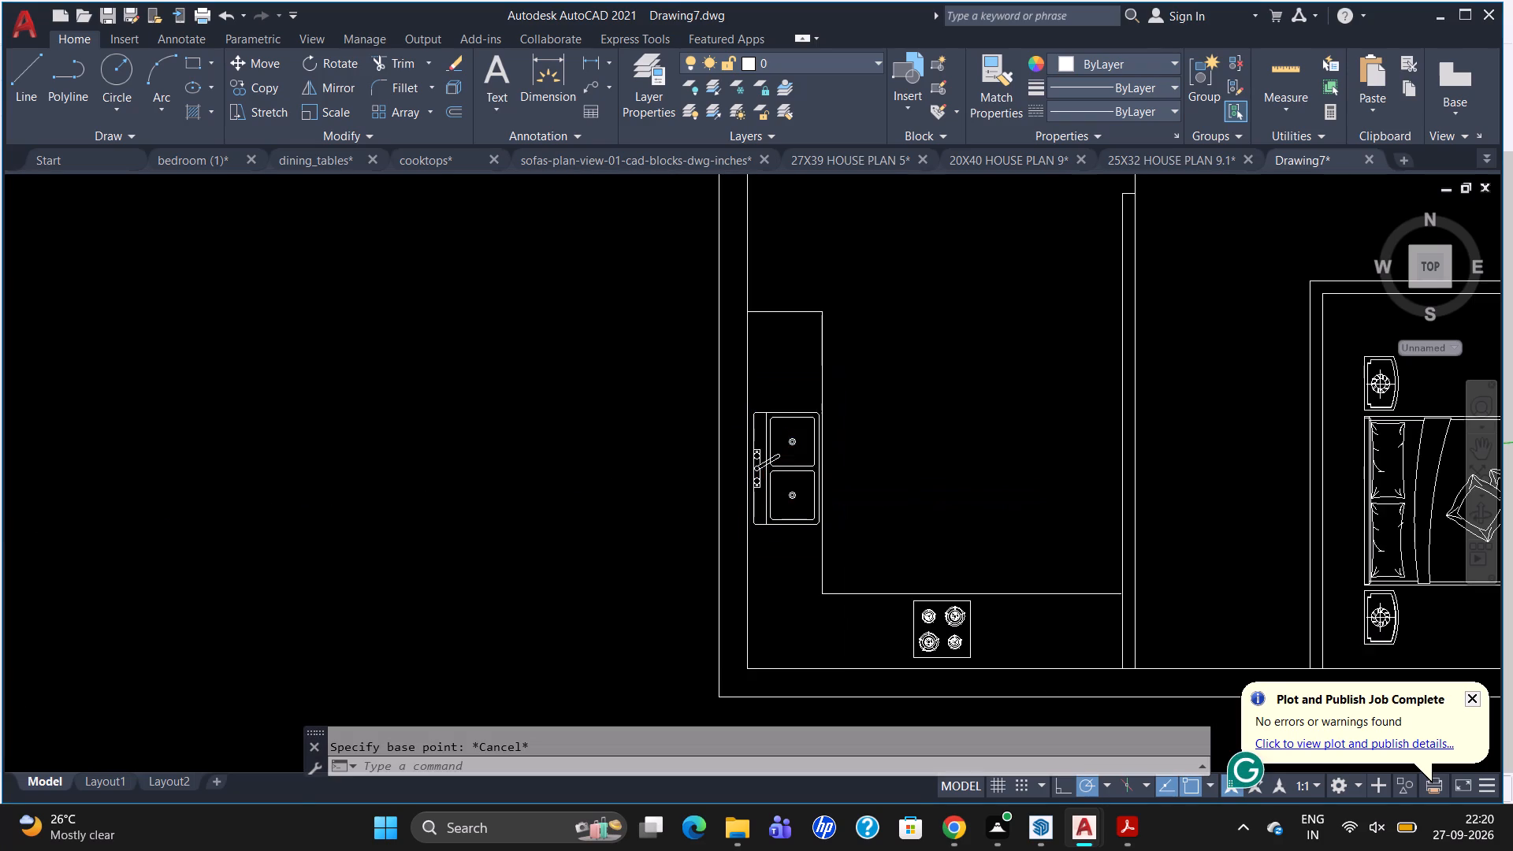
{"action": "scroll", "coordinate": [785, 473], "scroll_direction": "down", "scroll_amount": 3}
{"action": "scroll", "coordinate": [1089, 329], "scroll_direction": "up", "scroll_amount": 1}
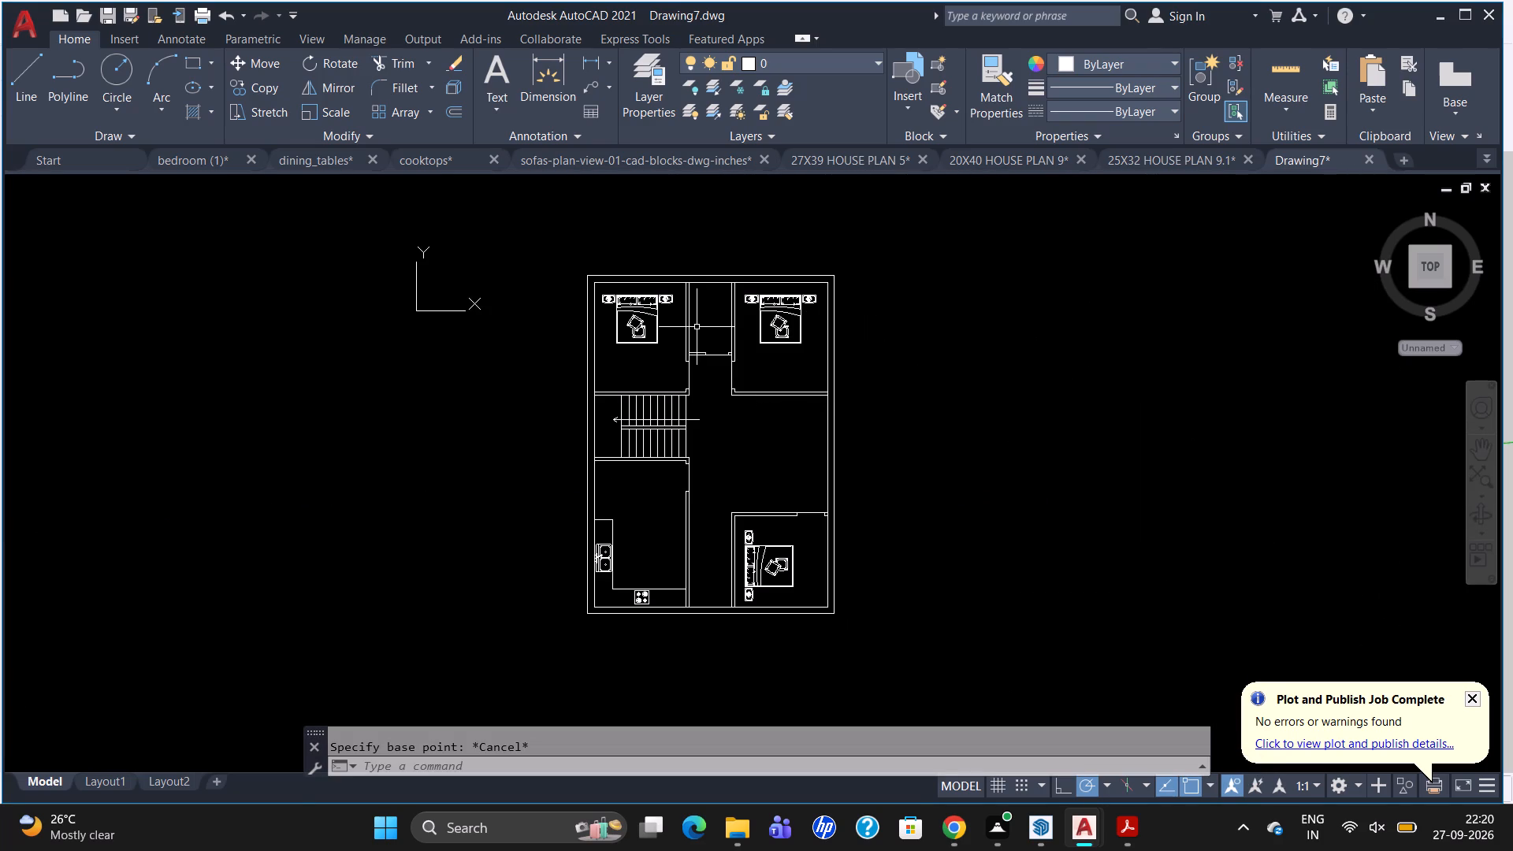
{"action": "left_click", "coordinate": [678, 156]}
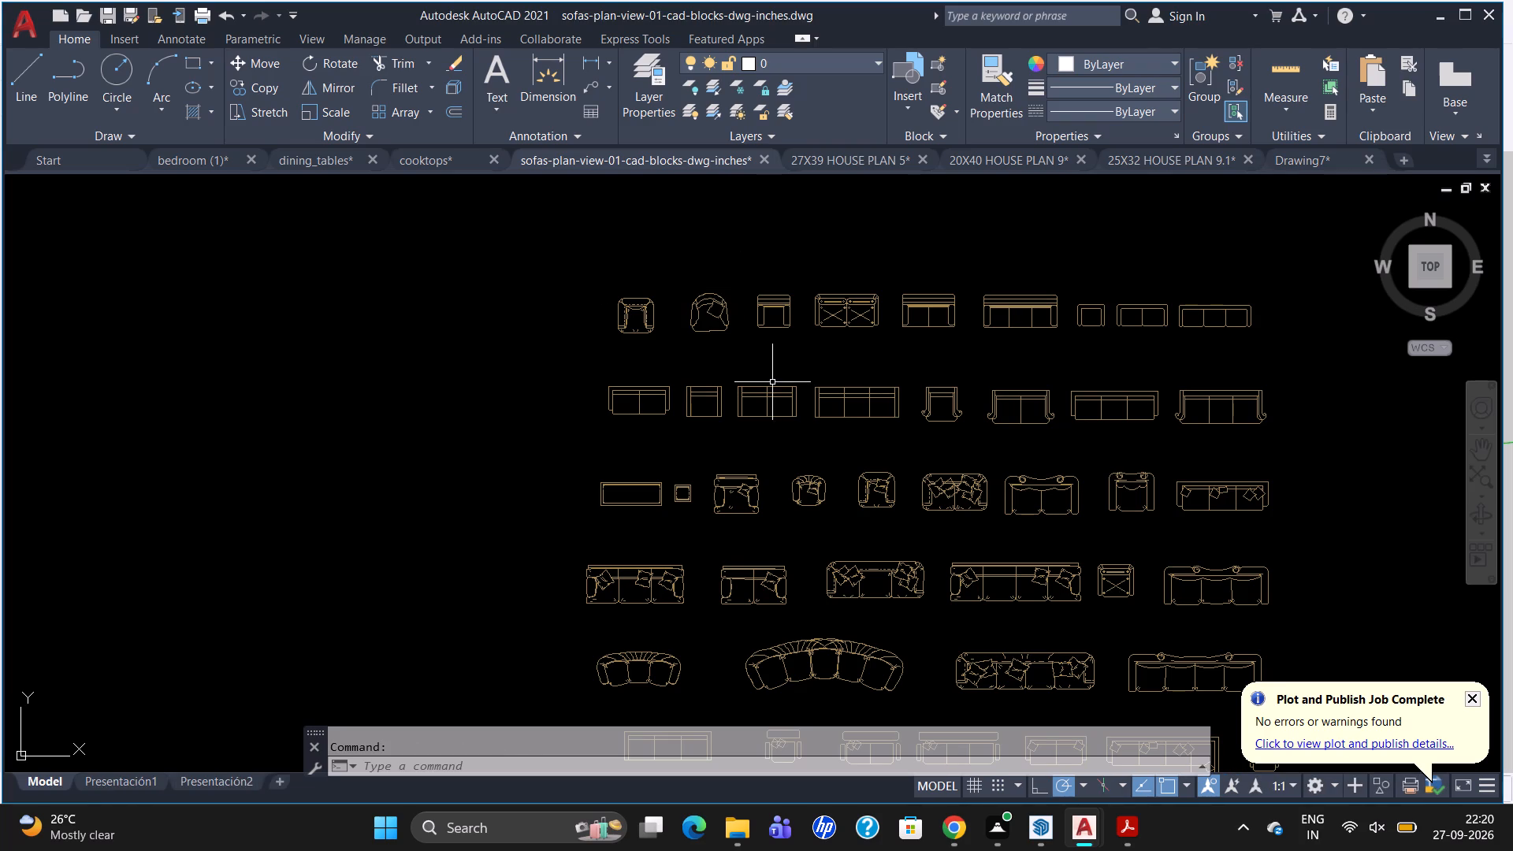
{"action": "left_click", "coordinate": [850, 563]}
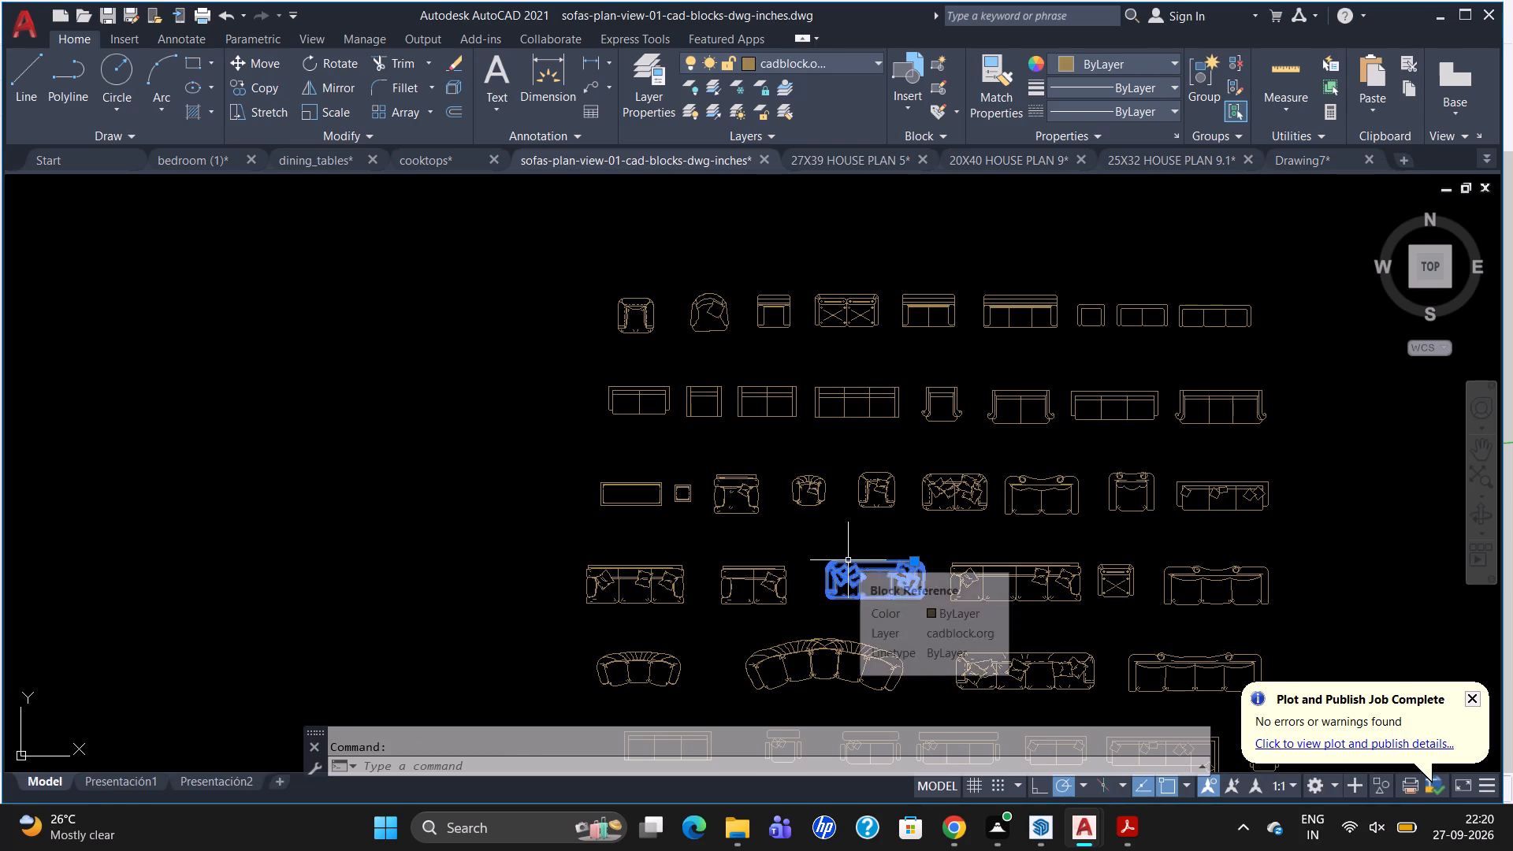
{"action": "key", "text": "ctrl+c"}
{"action": "left_click", "coordinate": [1300, 163]}
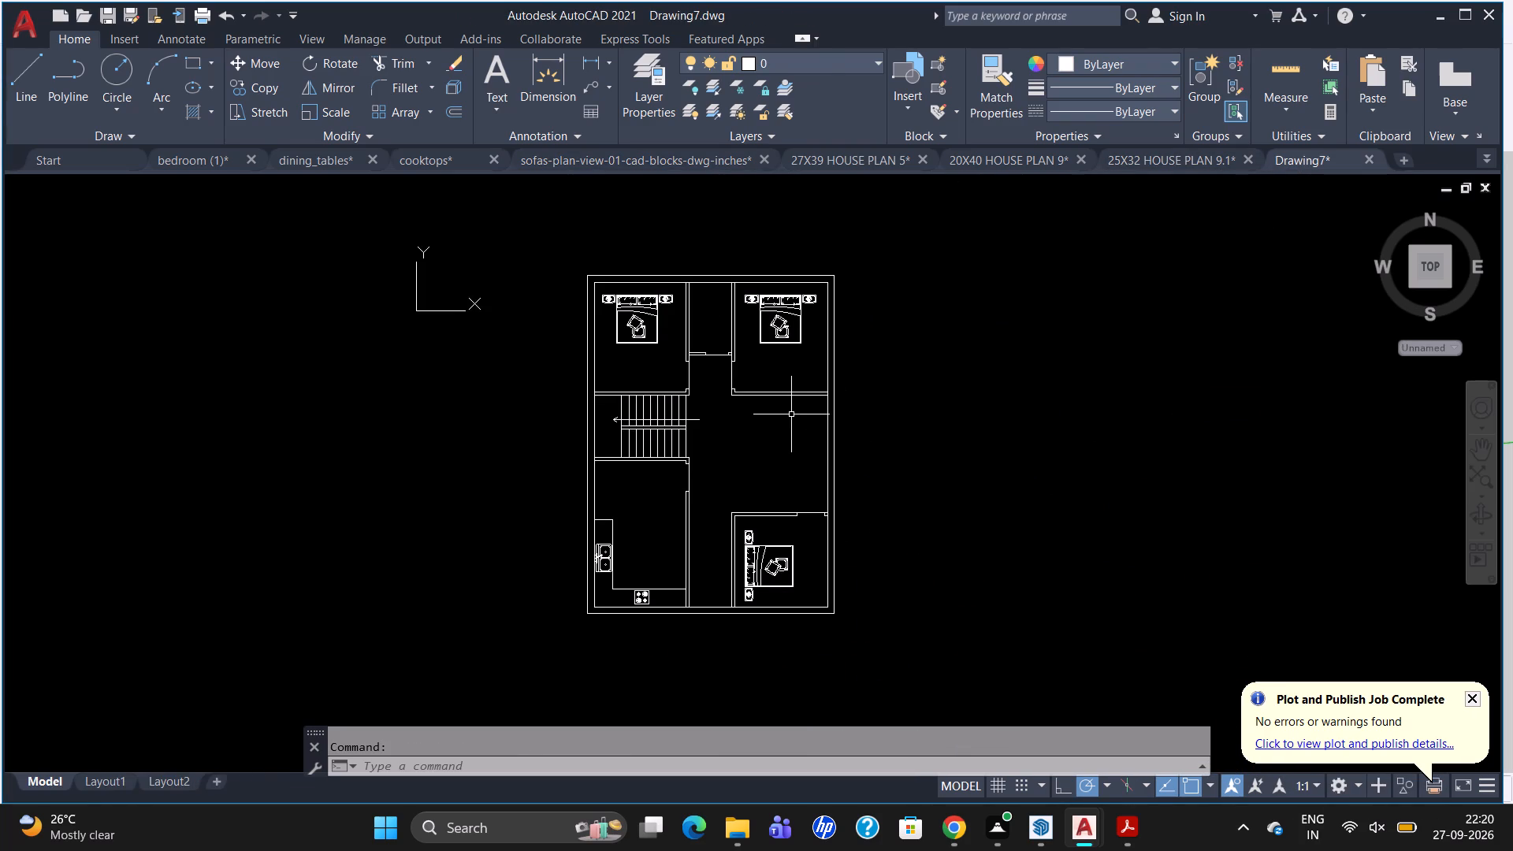
{"action": "key", "text": "ctrl+v"}
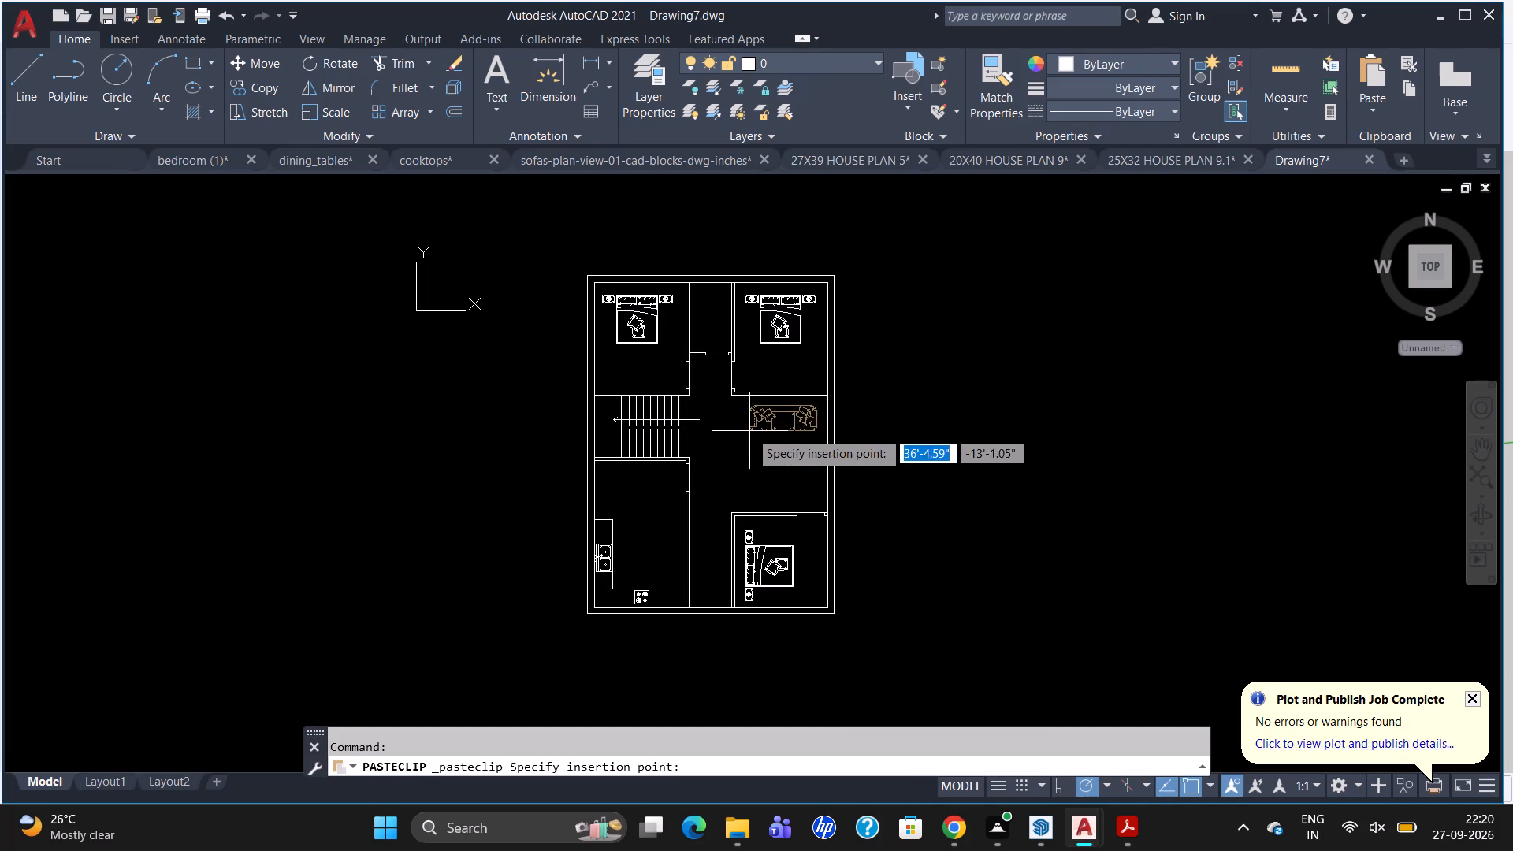
{"action": "scroll", "coordinate": [749, 432], "scroll_direction": "up", "scroll_amount": 3}
{"action": "left_click", "coordinate": [742, 422]}
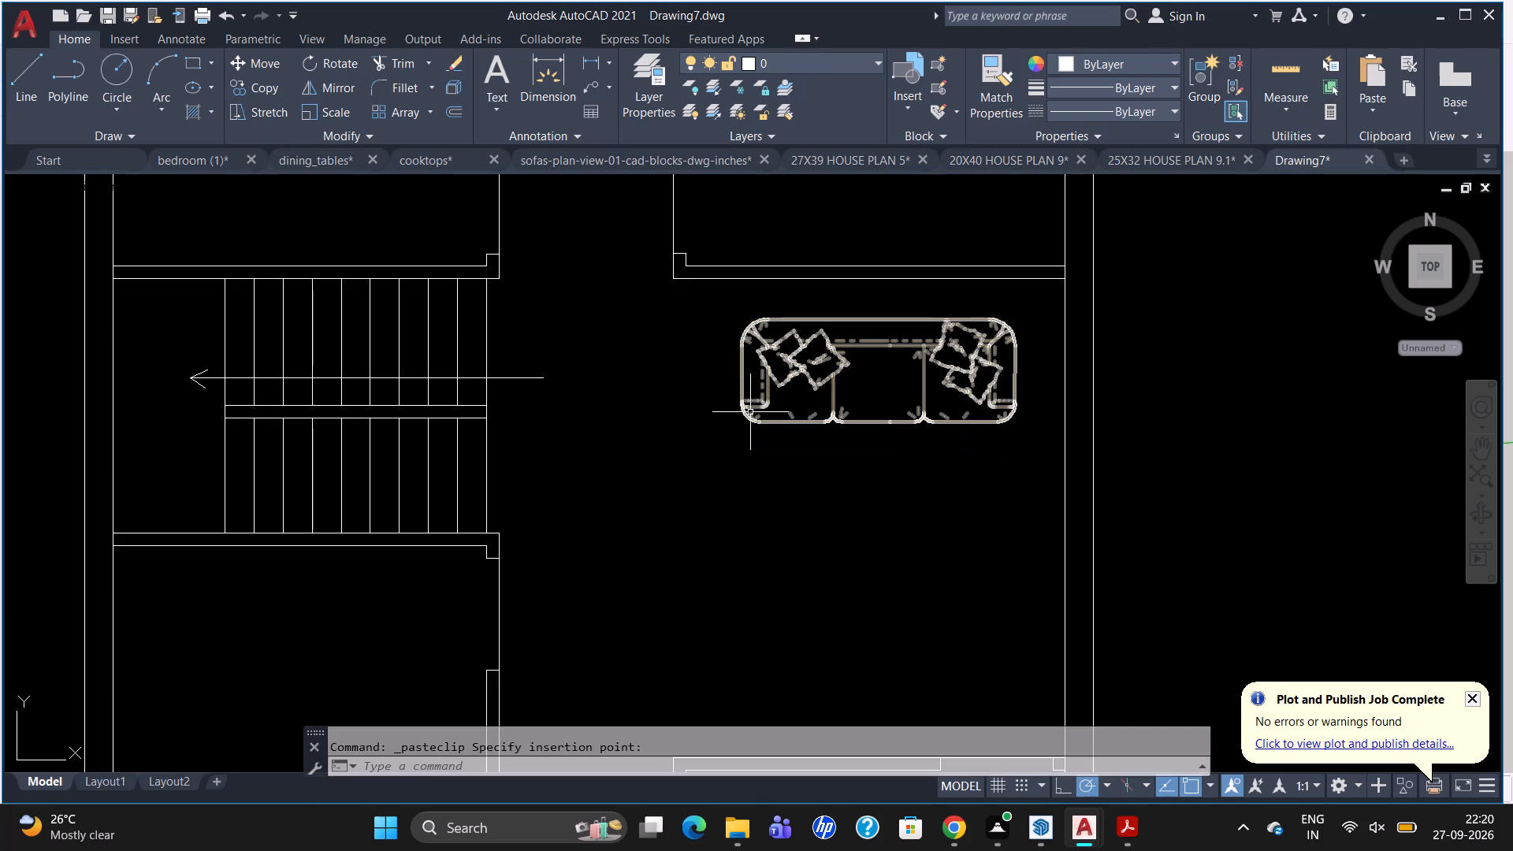
Copy the sofa straight south within the living area, leaving a gap between the two.
{"action": "left_click", "coordinate": [750, 412]}
{"action": "scroll", "coordinate": [748, 396], "scroll_direction": "down", "scroll_amount": 1}
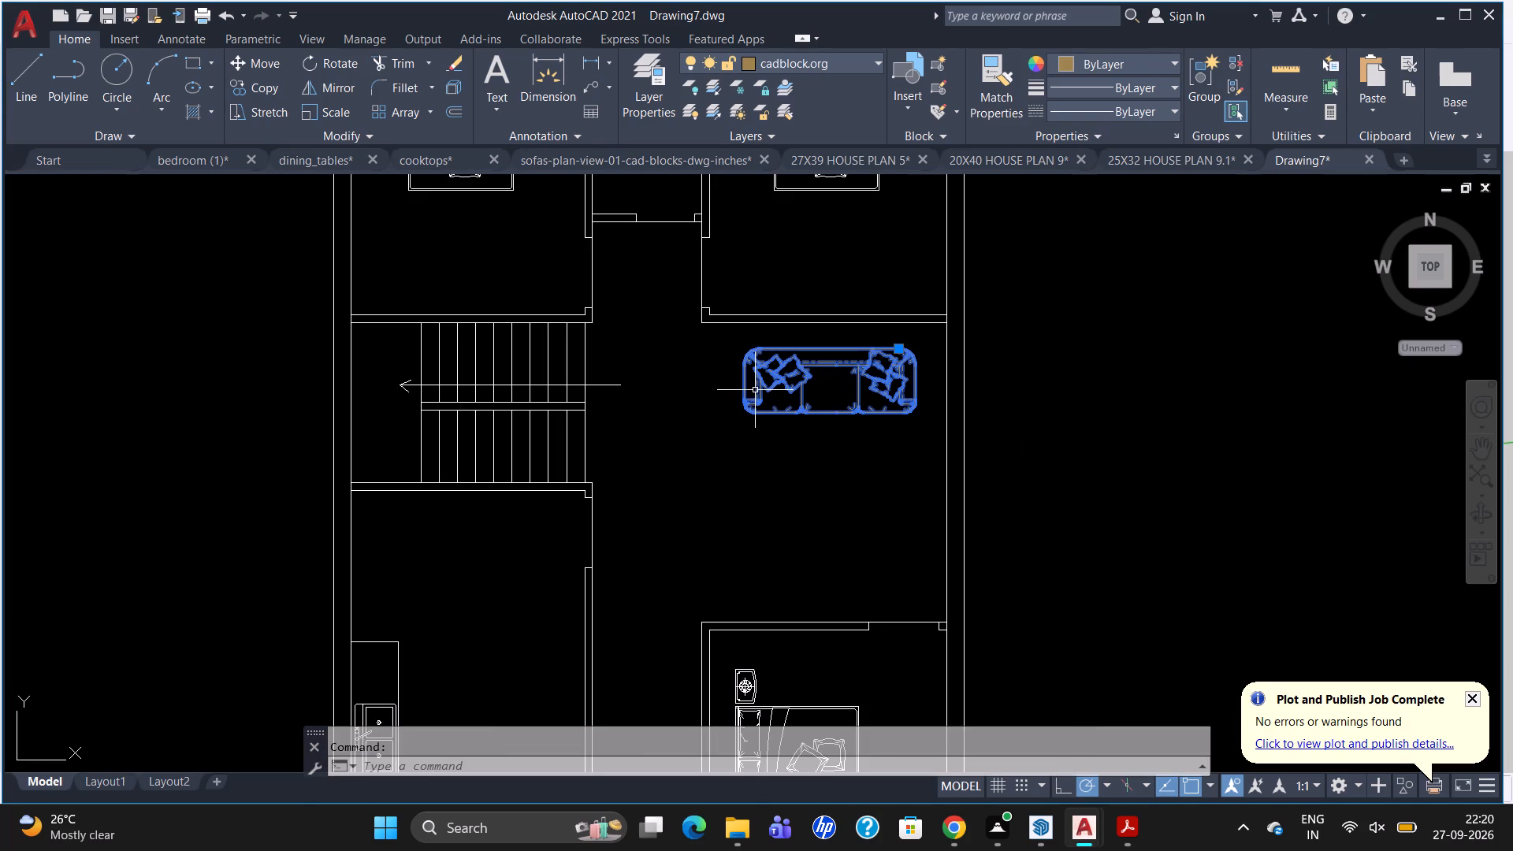
{"action": "type", "text": "CO"}
{"action": "key", "text": "Return"}
{"action": "left_click", "coordinate": [756, 389]}
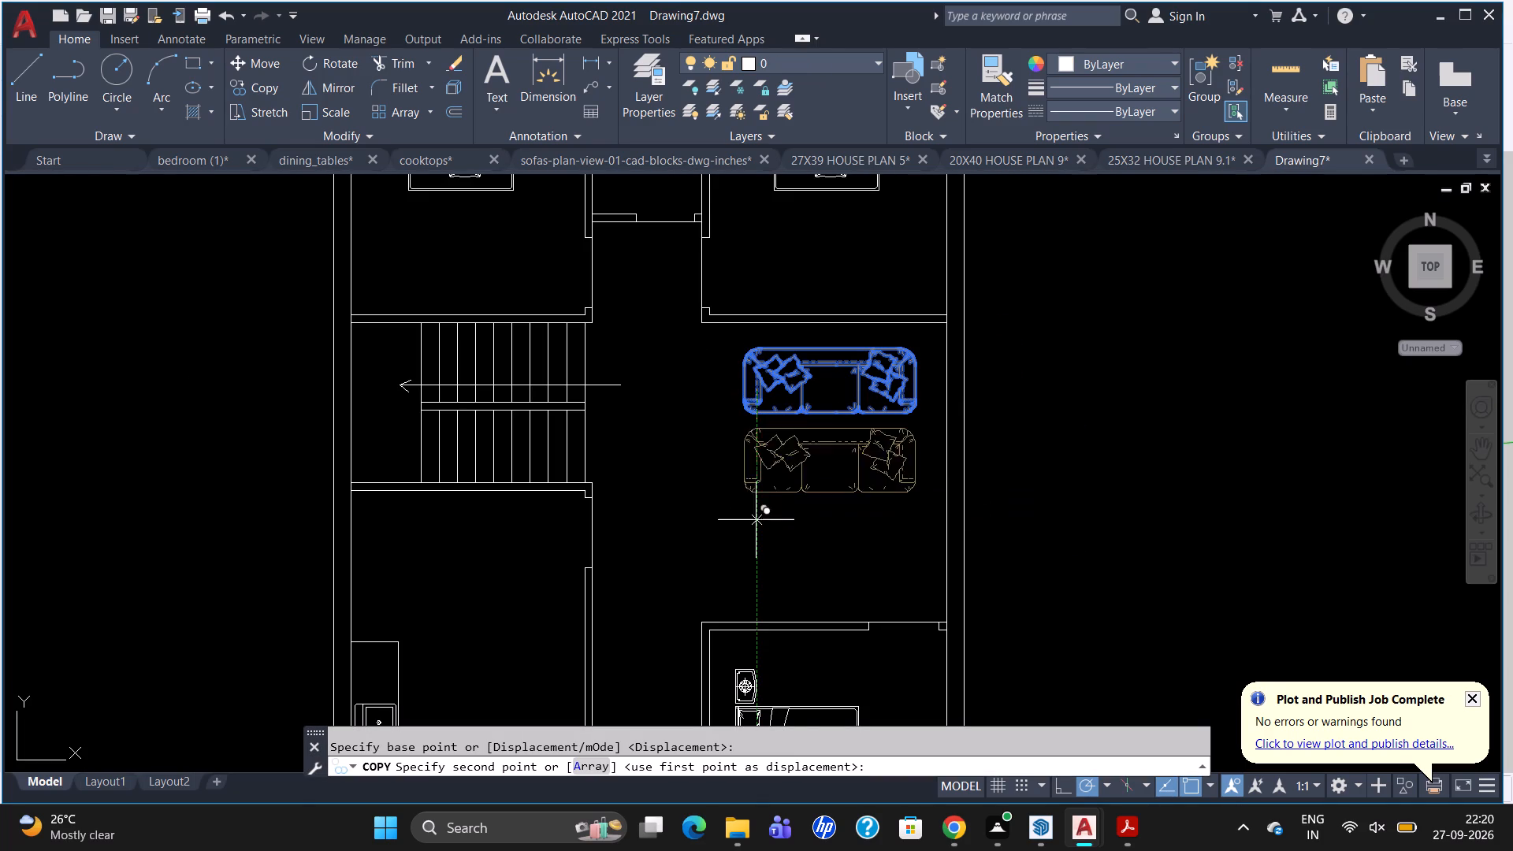
{"action": "left_click", "coordinate": [753, 526]}
{"action": "key", "text": "Escape"}
Rotate the copied southern sofa 180° so its seats face north.
{"action": "left_click", "coordinate": [755, 504]}
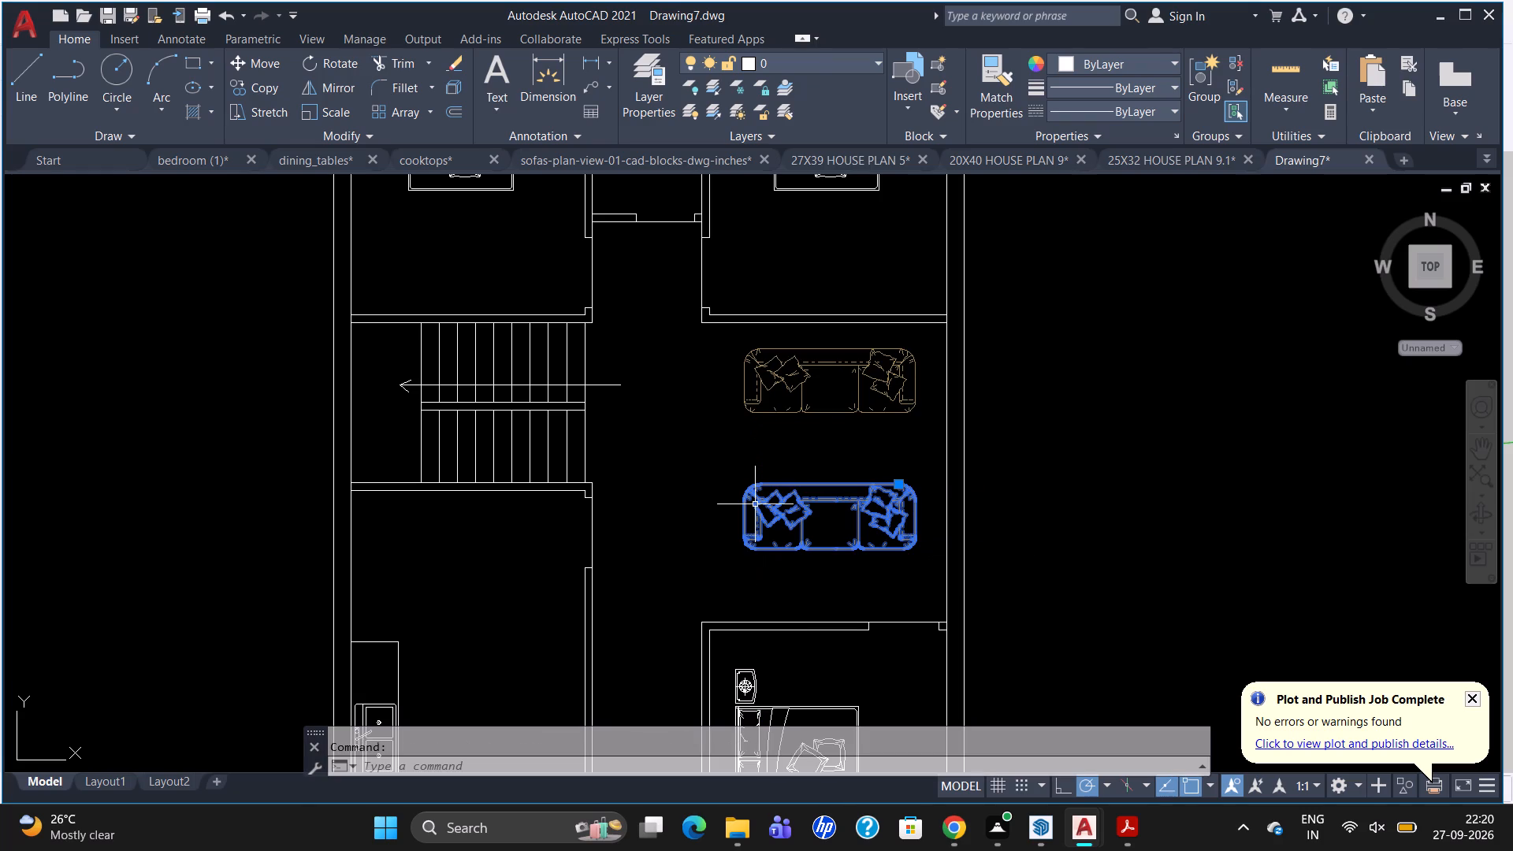
{"action": "type", "text": "RO"}
{"action": "key", "text": "Return"}
{"action": "left_click", "coordinate": [755, 504]}
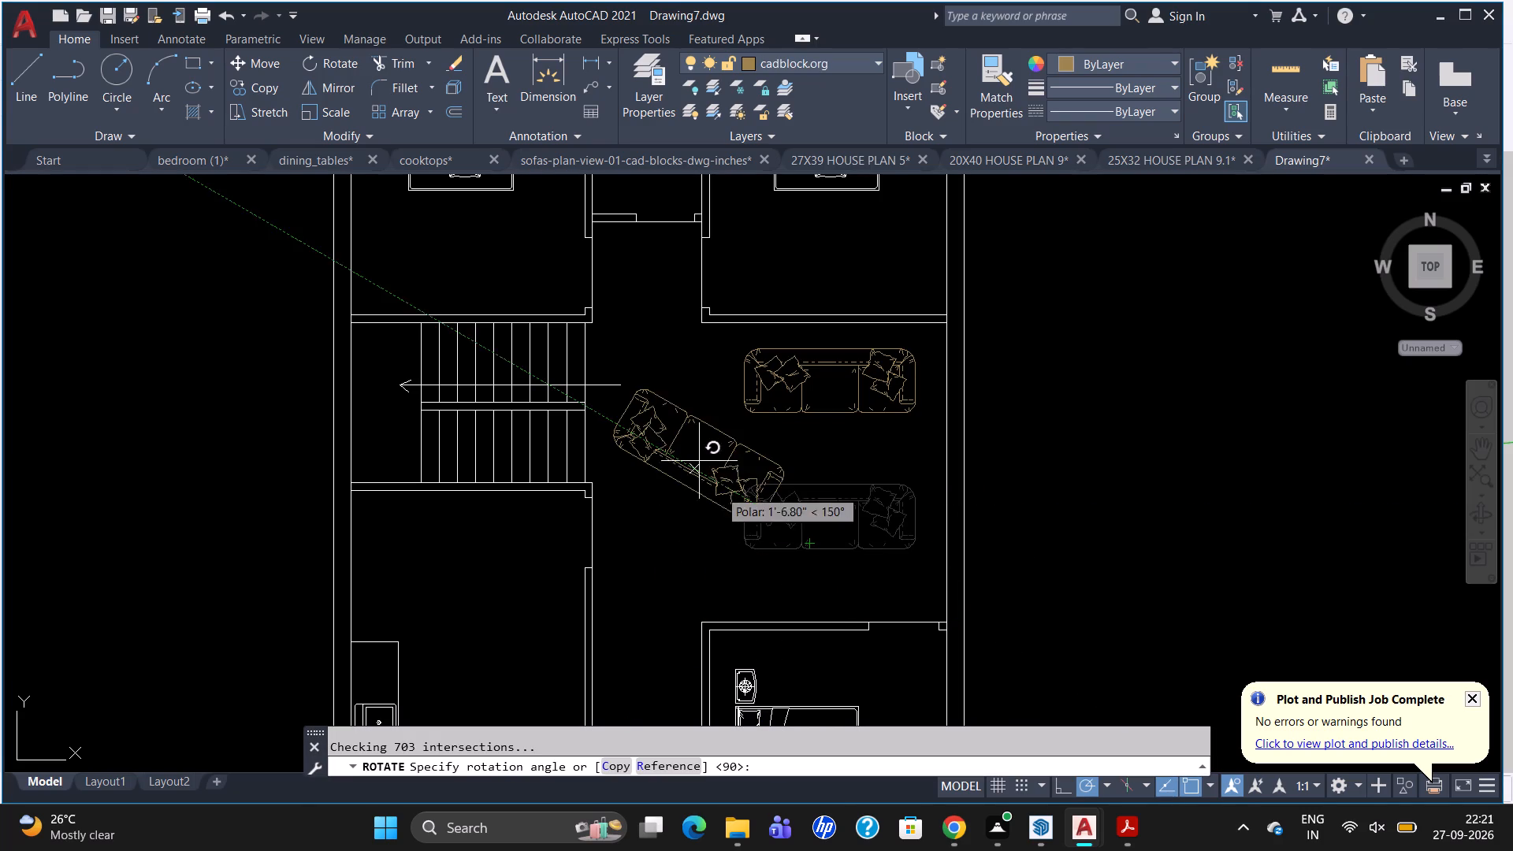
{"action": "left_click", "coordinate": [695, 511]}
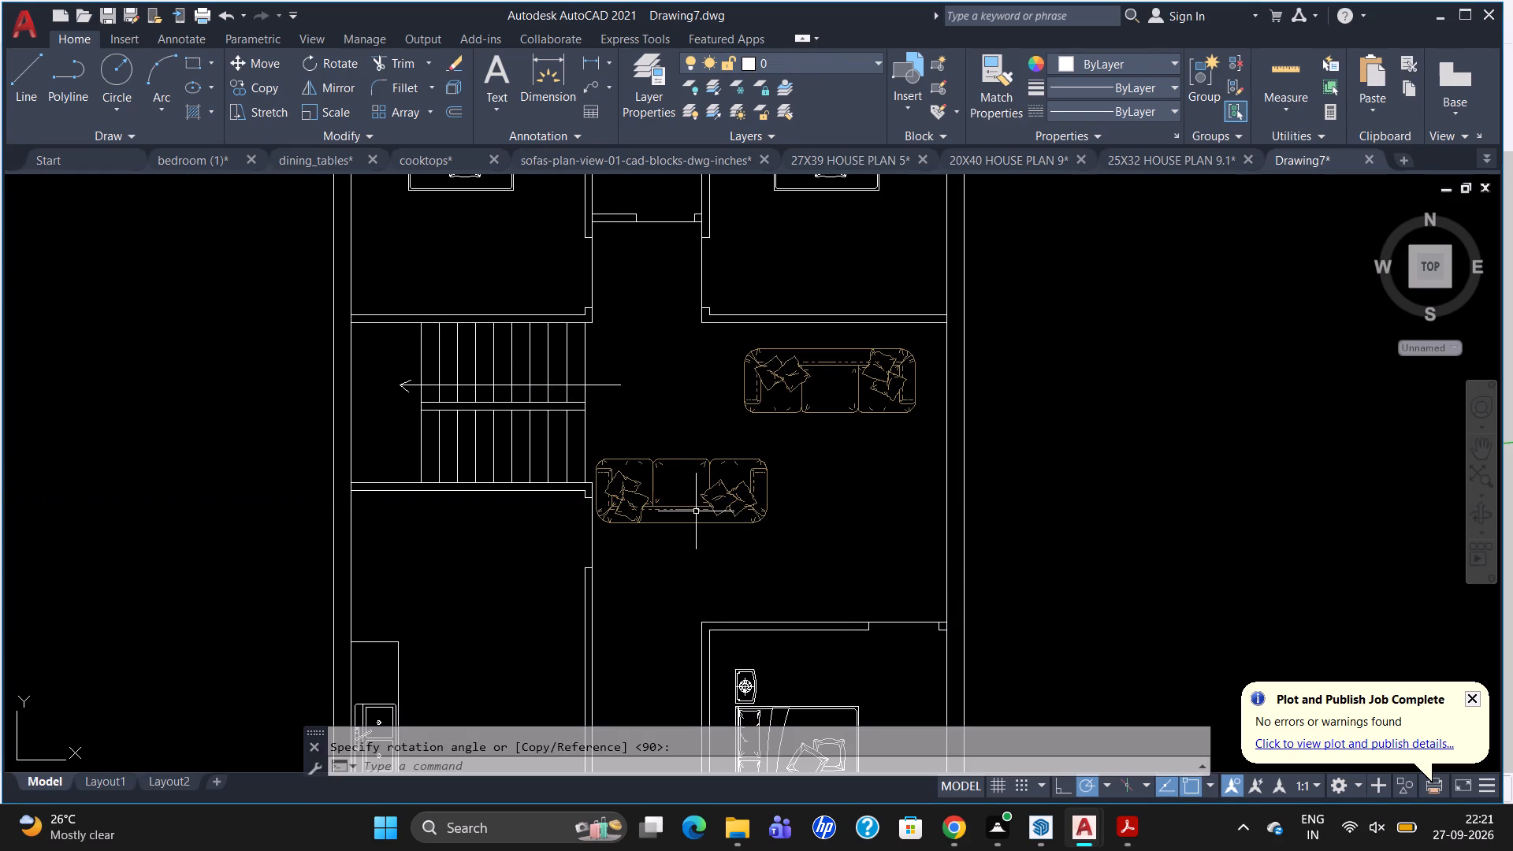
Move the rotated sofa southeast, opposite the first sofa and just north of the southeast bedroom wall.
{"action": "left_click", "coordinate": [713, 511]}
{"action": "key", "text": "m"}
{"action": "key", "text": "Return"}
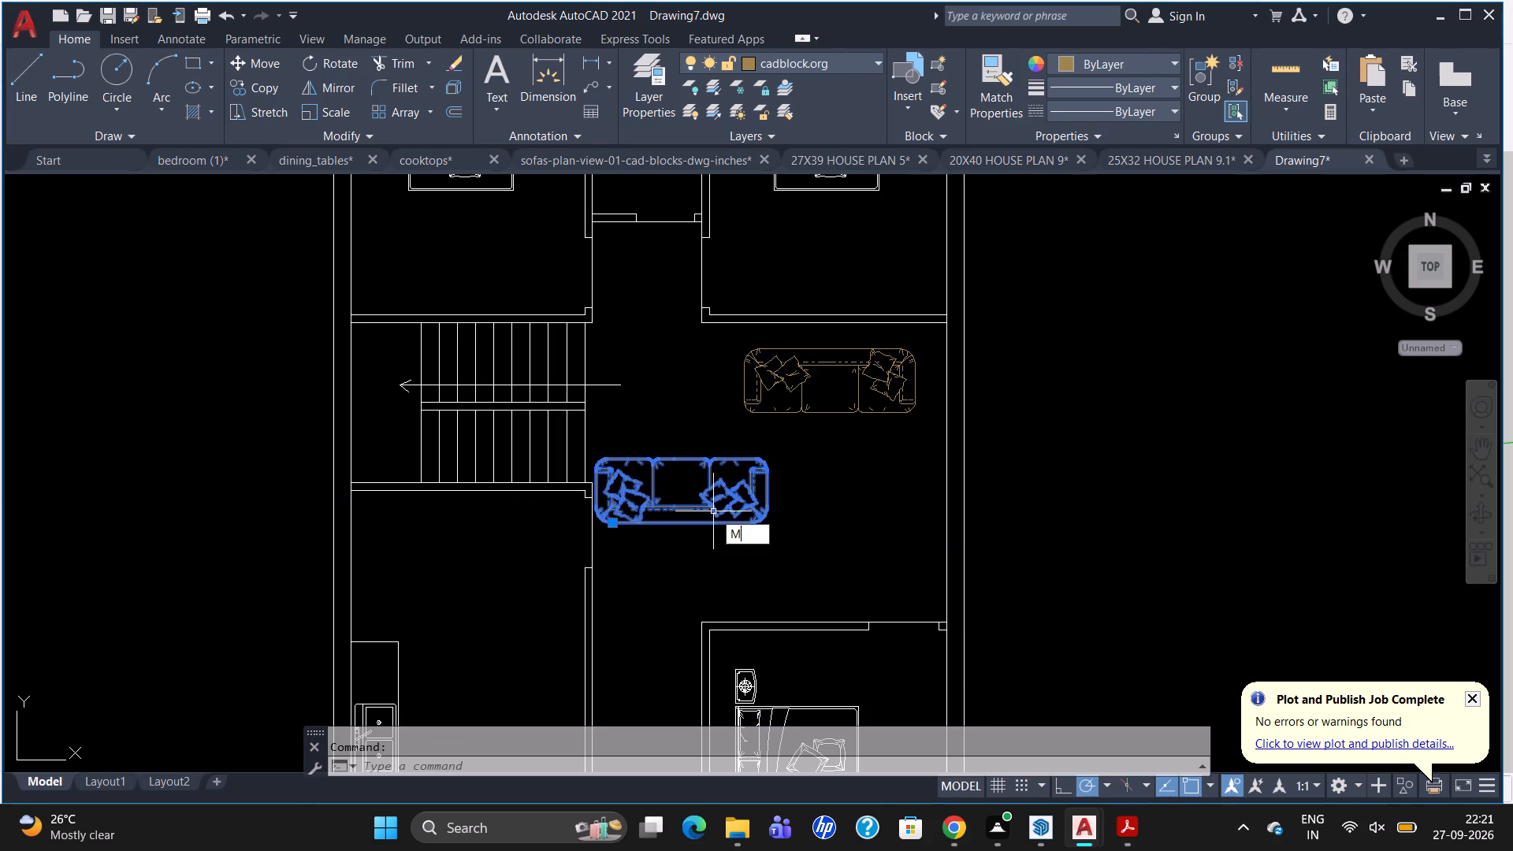
{"action": "left_click", "coordinate": [713, 511]}
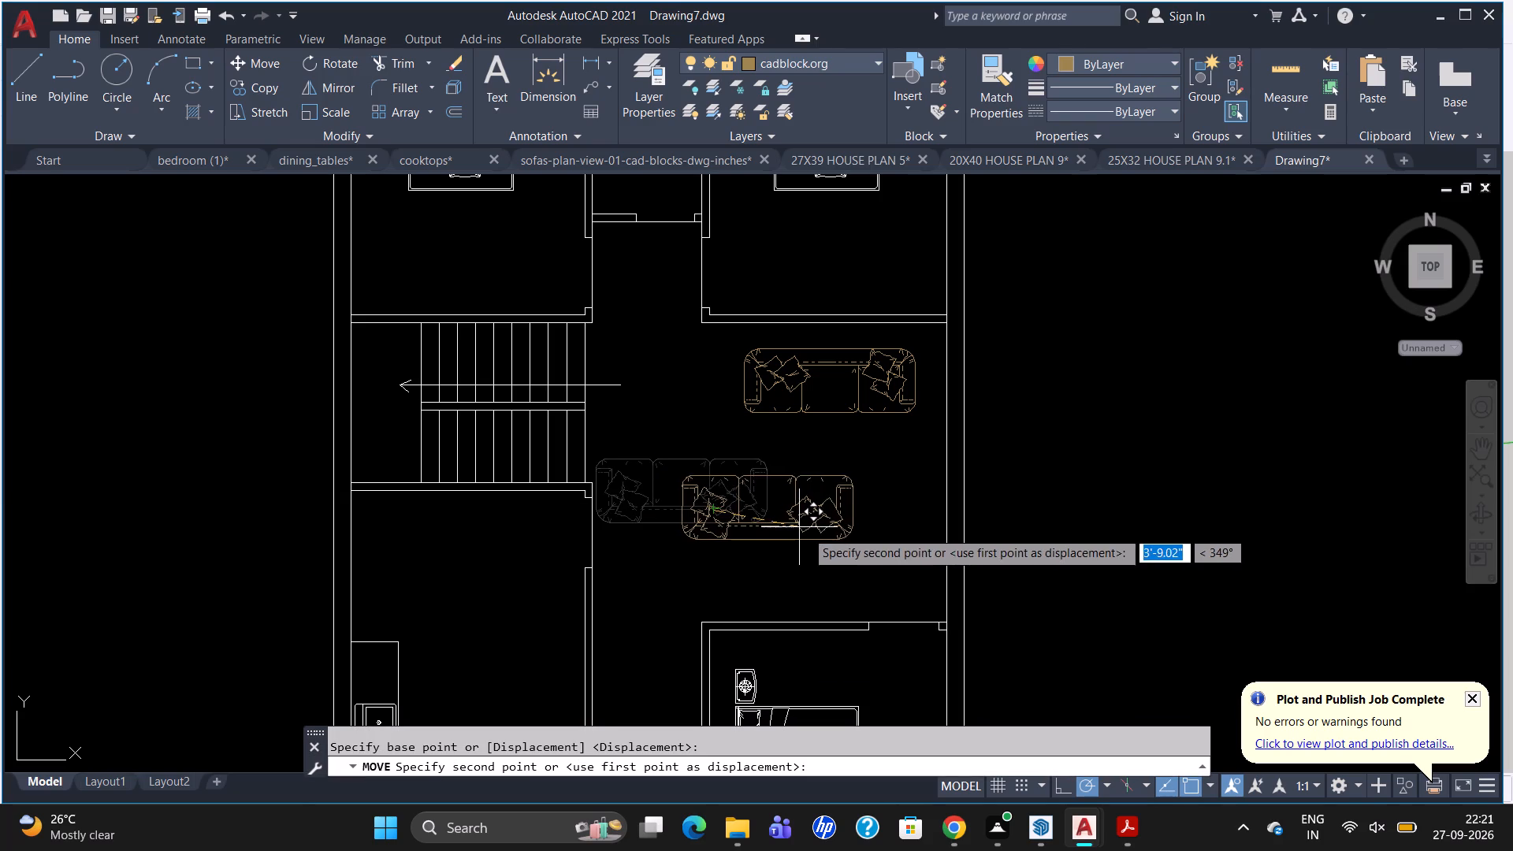
{"action": "left_click", "coordinate": [857, 569]}
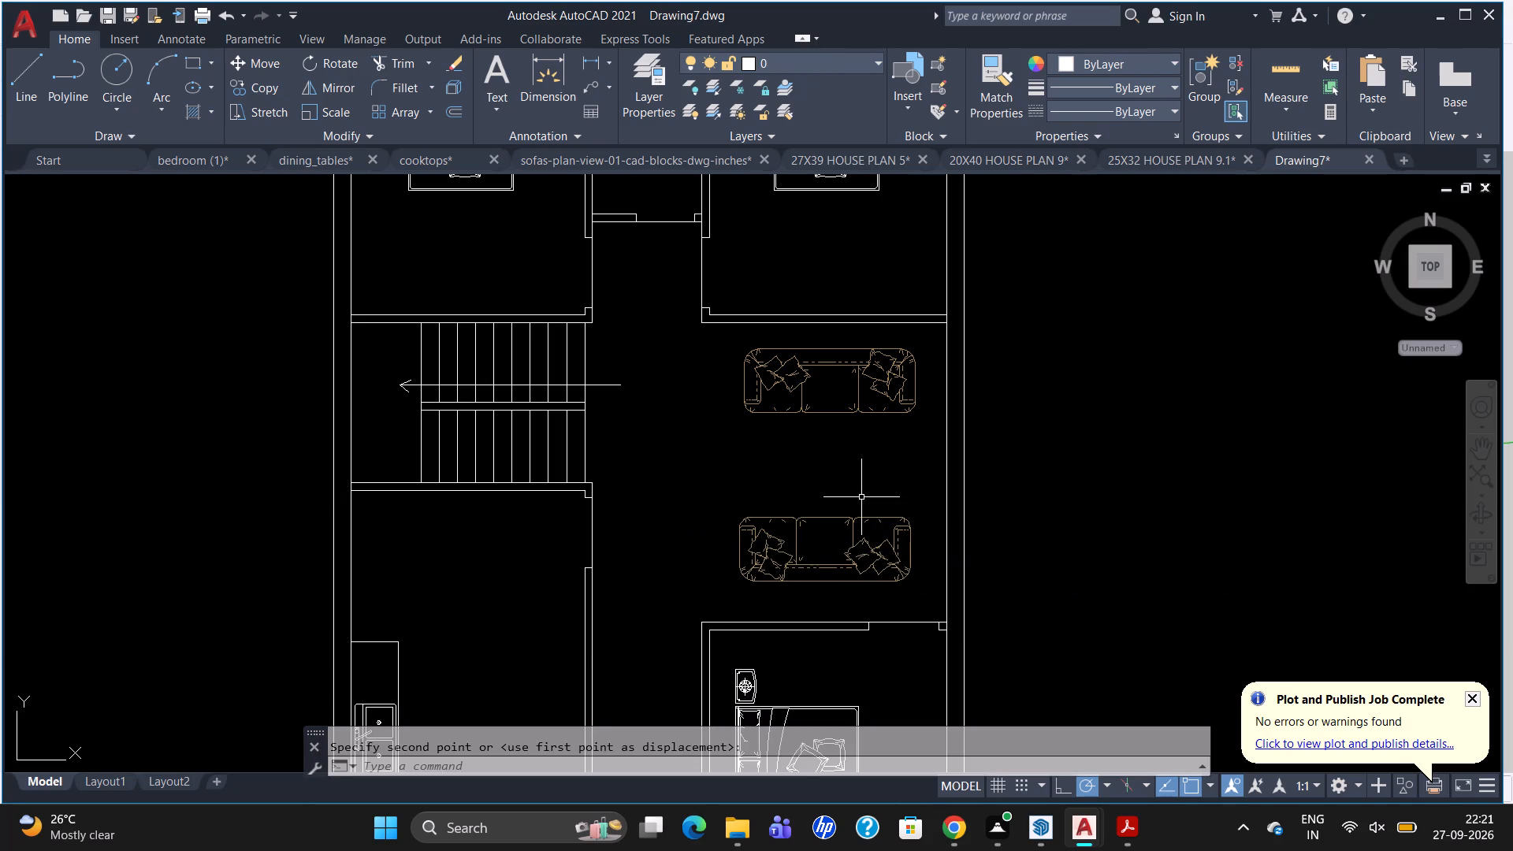
Draw a rectangular coffee table between the two facing sofas, slightly shorter than the sofas.
{"action": "type", "text": "RE"}
{"action": "key", "text": "c"}
{"action": "key", "text": "Return"}
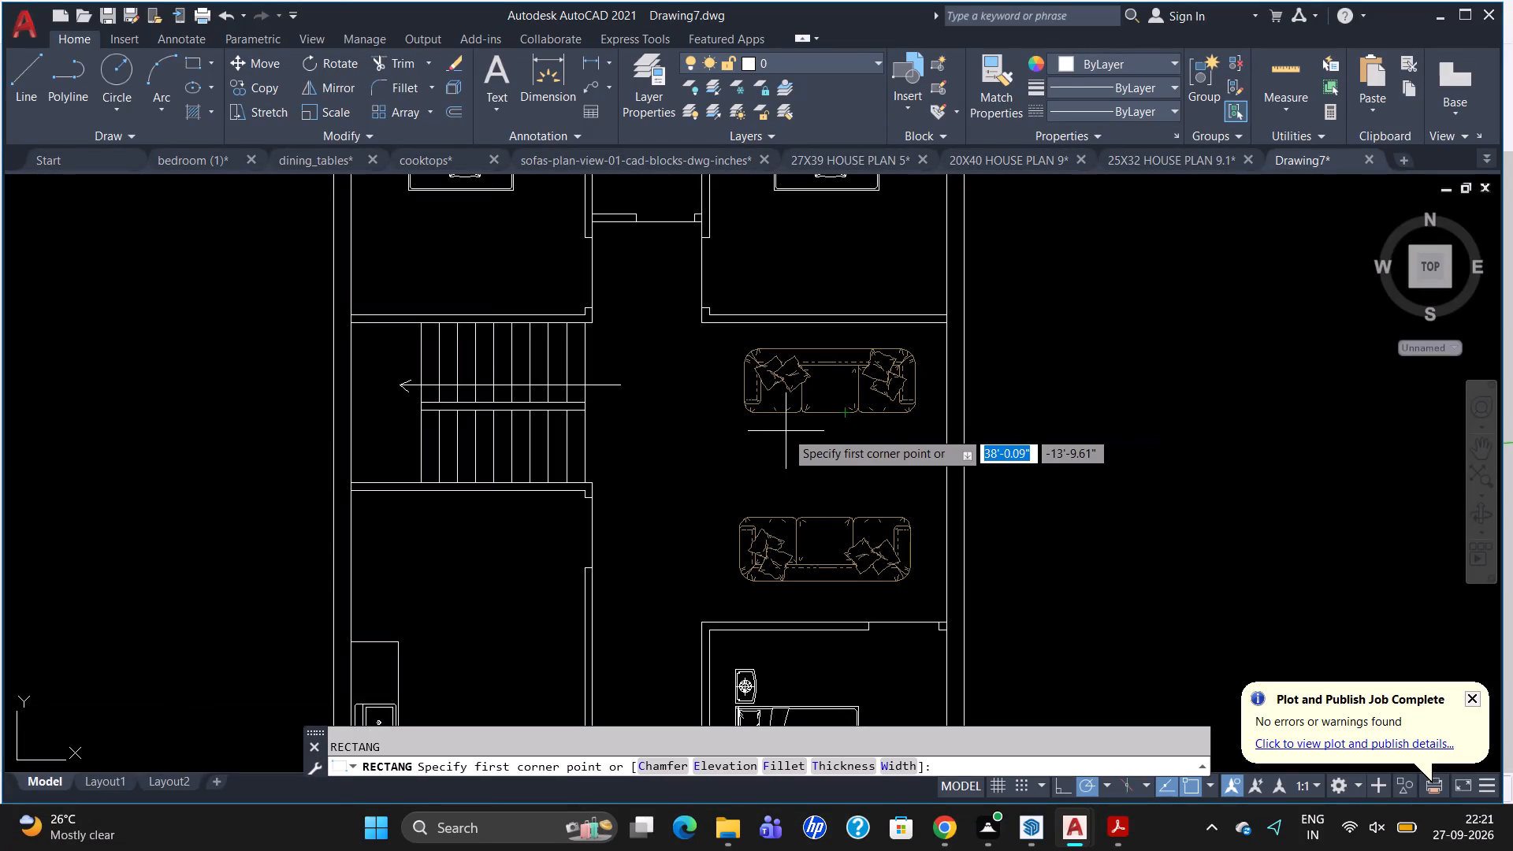
{"action": "left_click", "coordinate": [768, 434]}
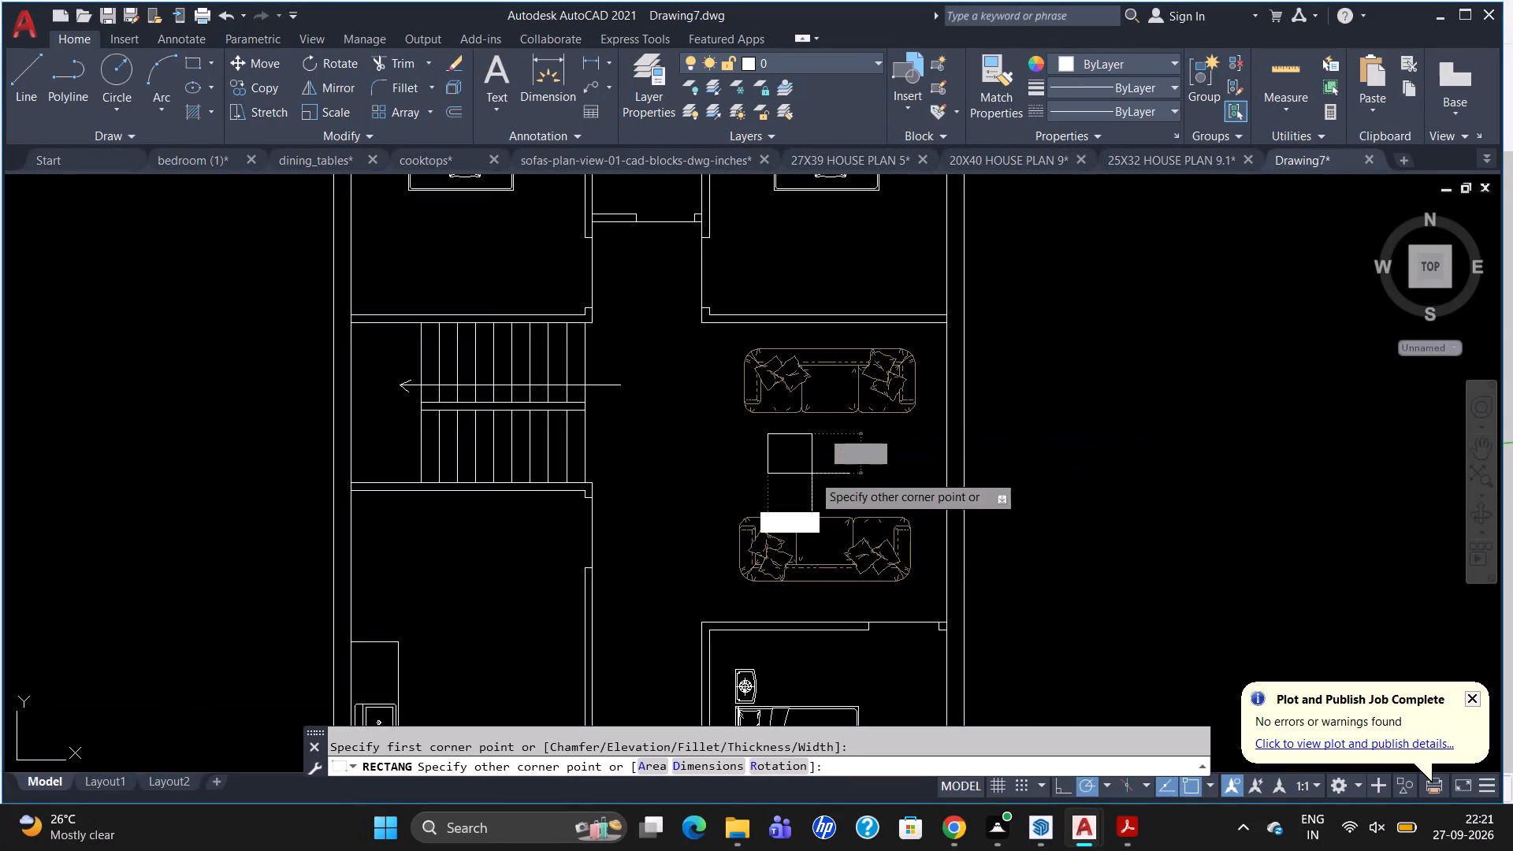
{"action": "left_click", "coordinate": [900, 498]}
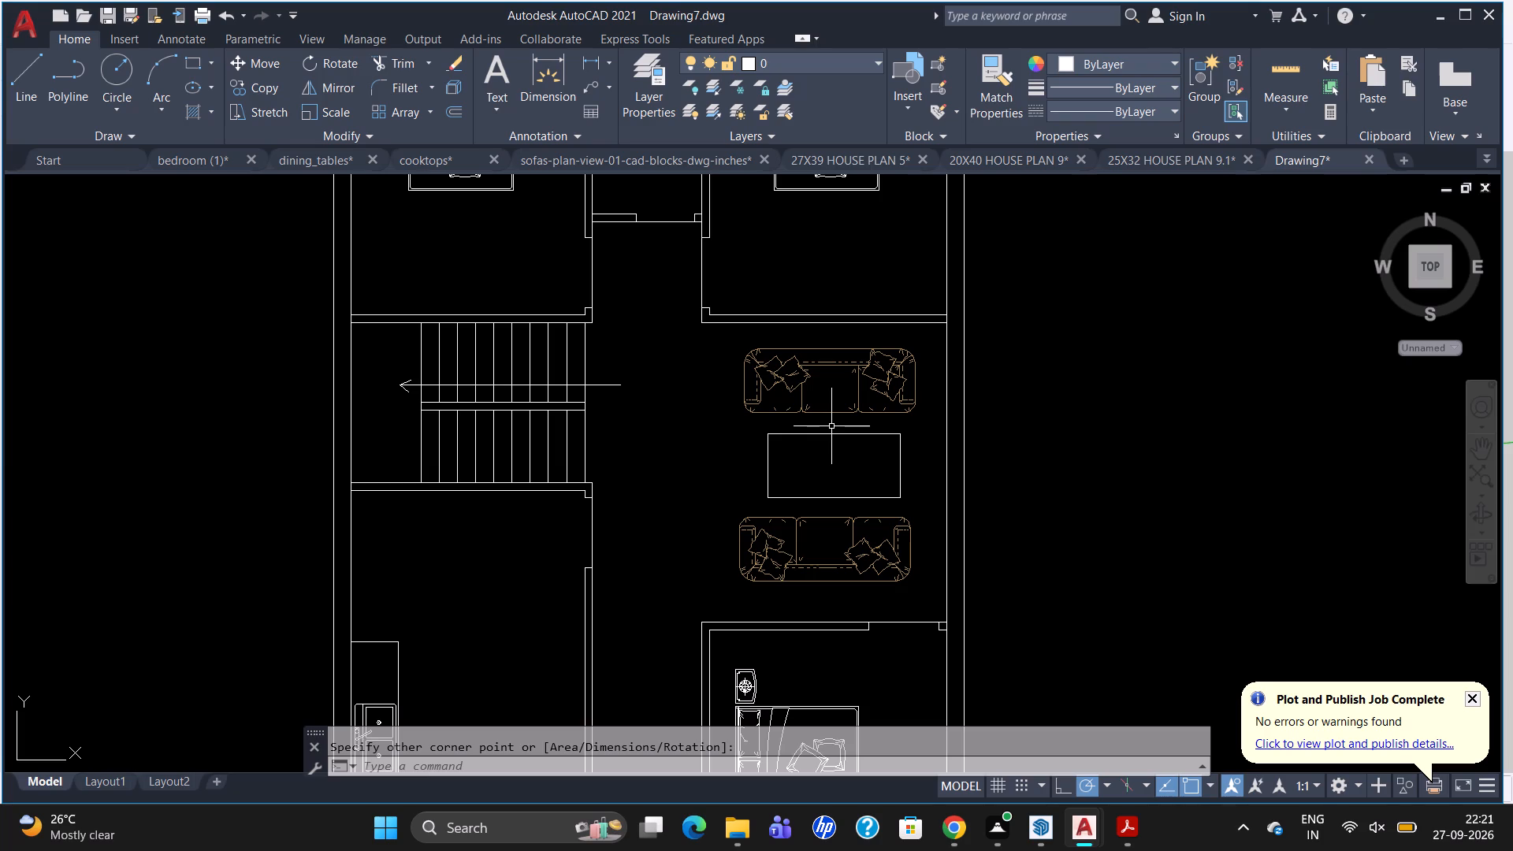
Offset the coffee table rectangle 3" inward.
{"action": "key", "text": "o"}
{"action": "key", "text": "Return"}
{"action": "key", "text": "3"}
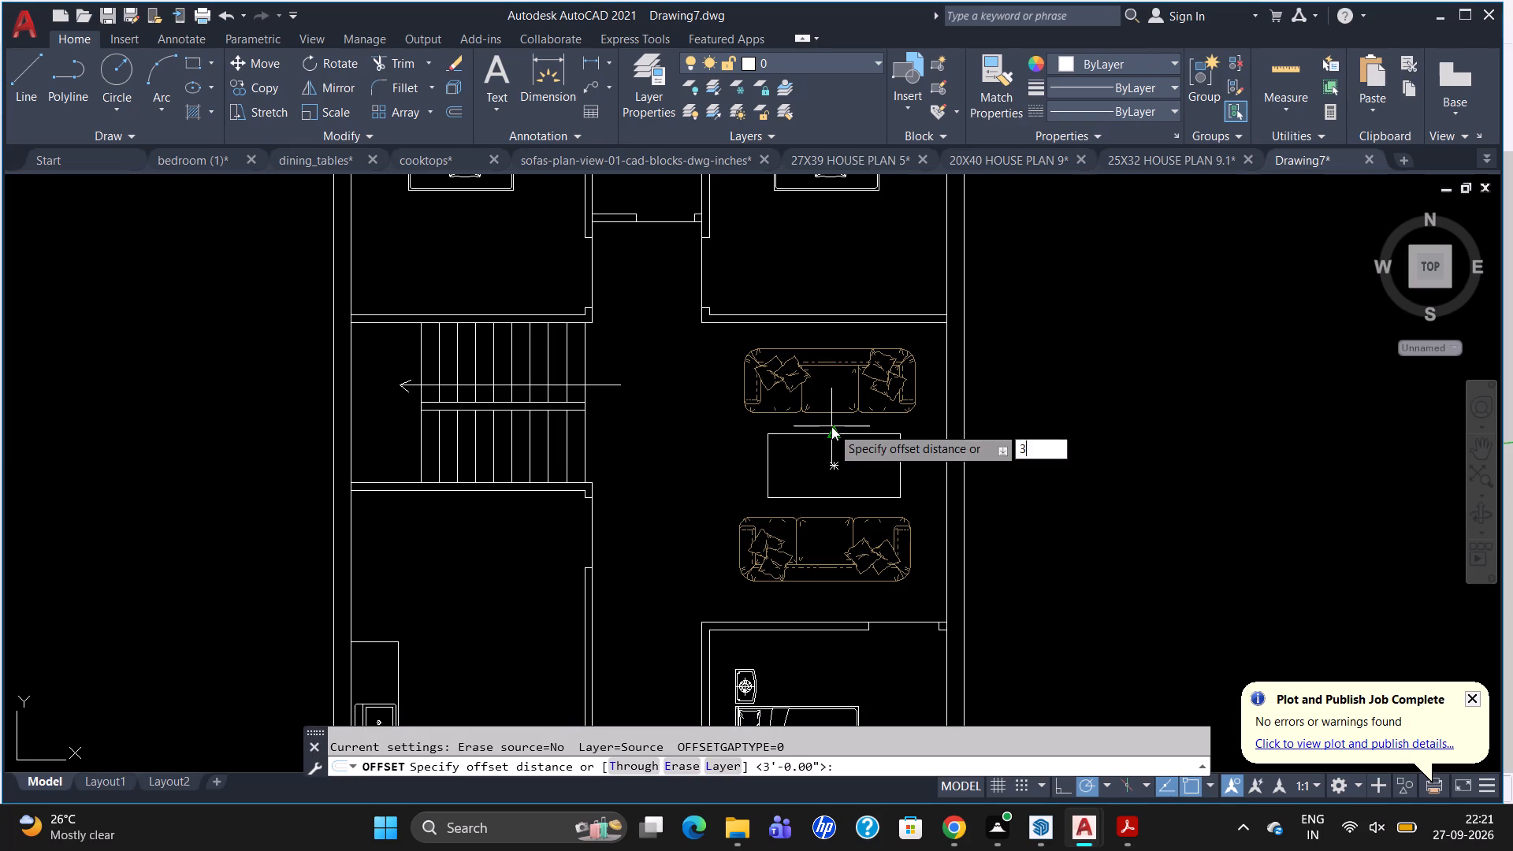
{"action": "key", "text": "Return"}
{"action": "left_click", "coordinate": [831, 434]}
{"action": "left_click", "coordinate": [836, 451]}
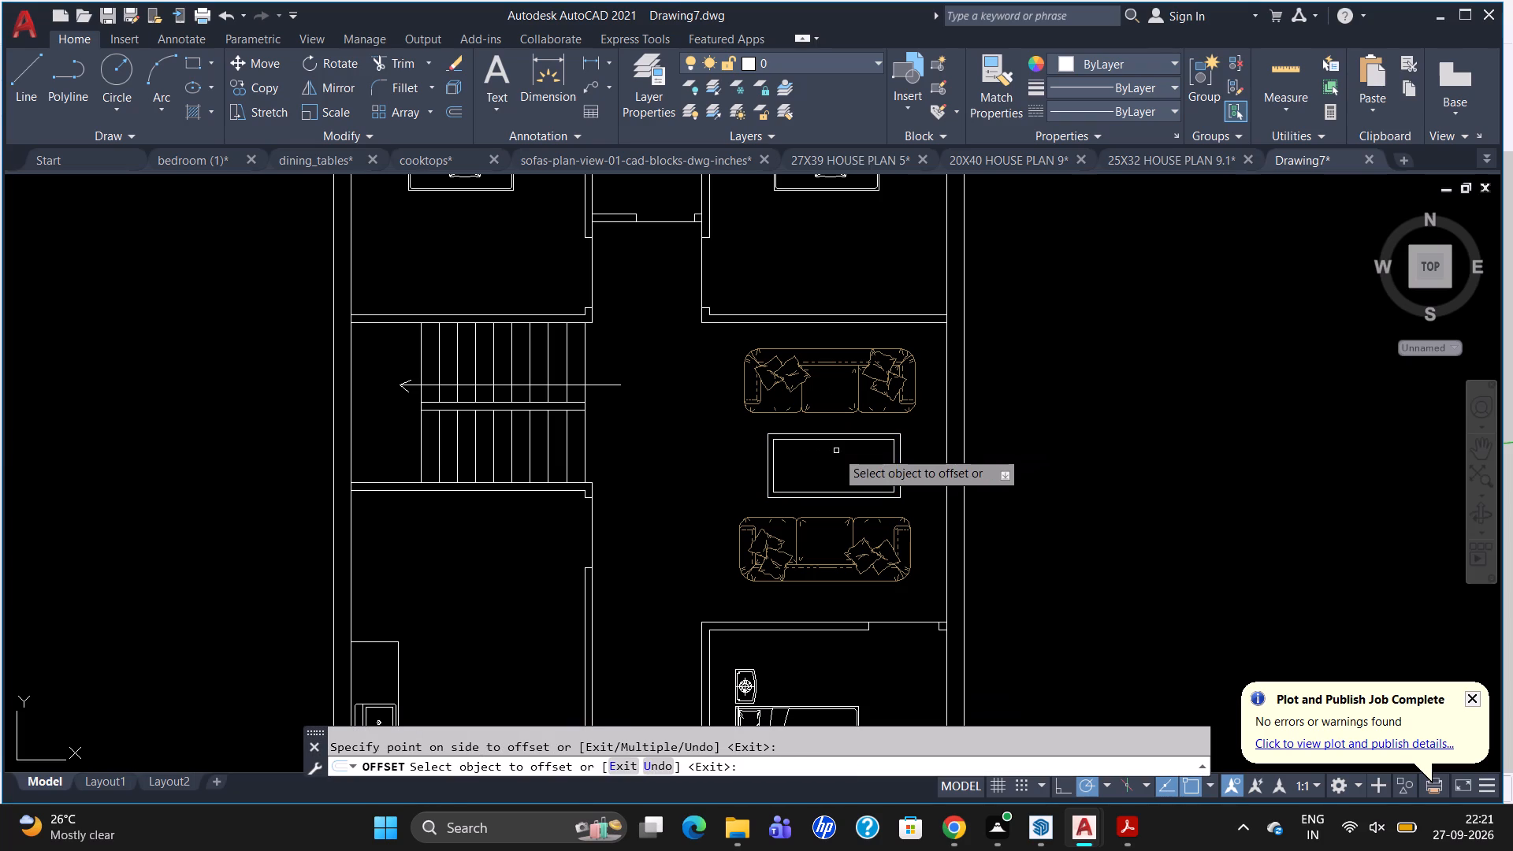
{"action": "key", "text": "Escape"}
Put both living-area sofas on layer 0.
{"action": "left_click", "coordinate": [840, 404]}
{"action": "left_click", "coordinate": [863, 383]}
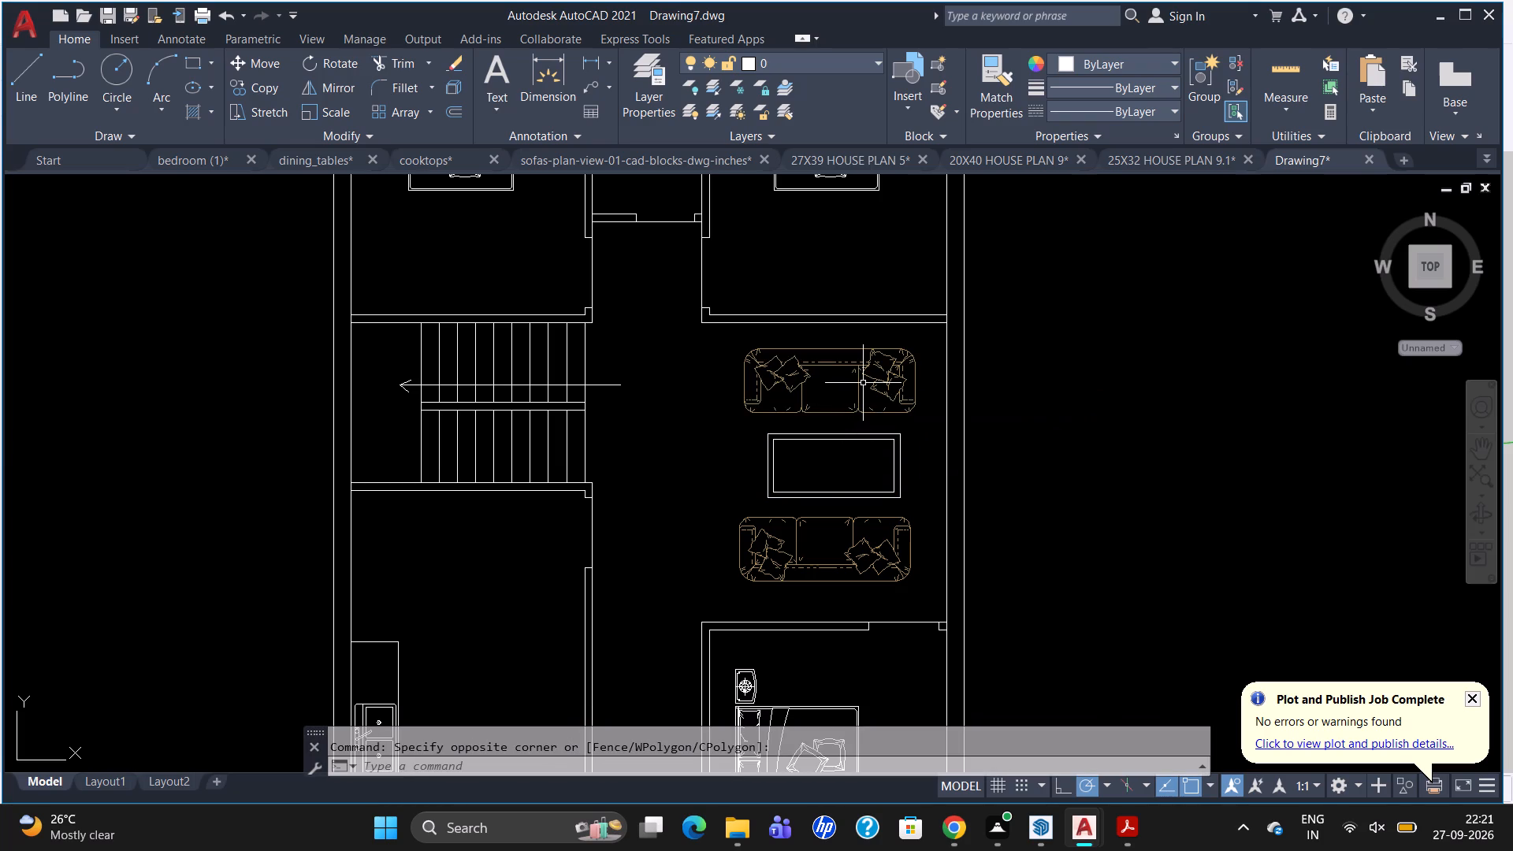
{"action": "left_click", "coordinate": [867, 377]}
{"action": "left_click", "coordinate": [875, 578]}
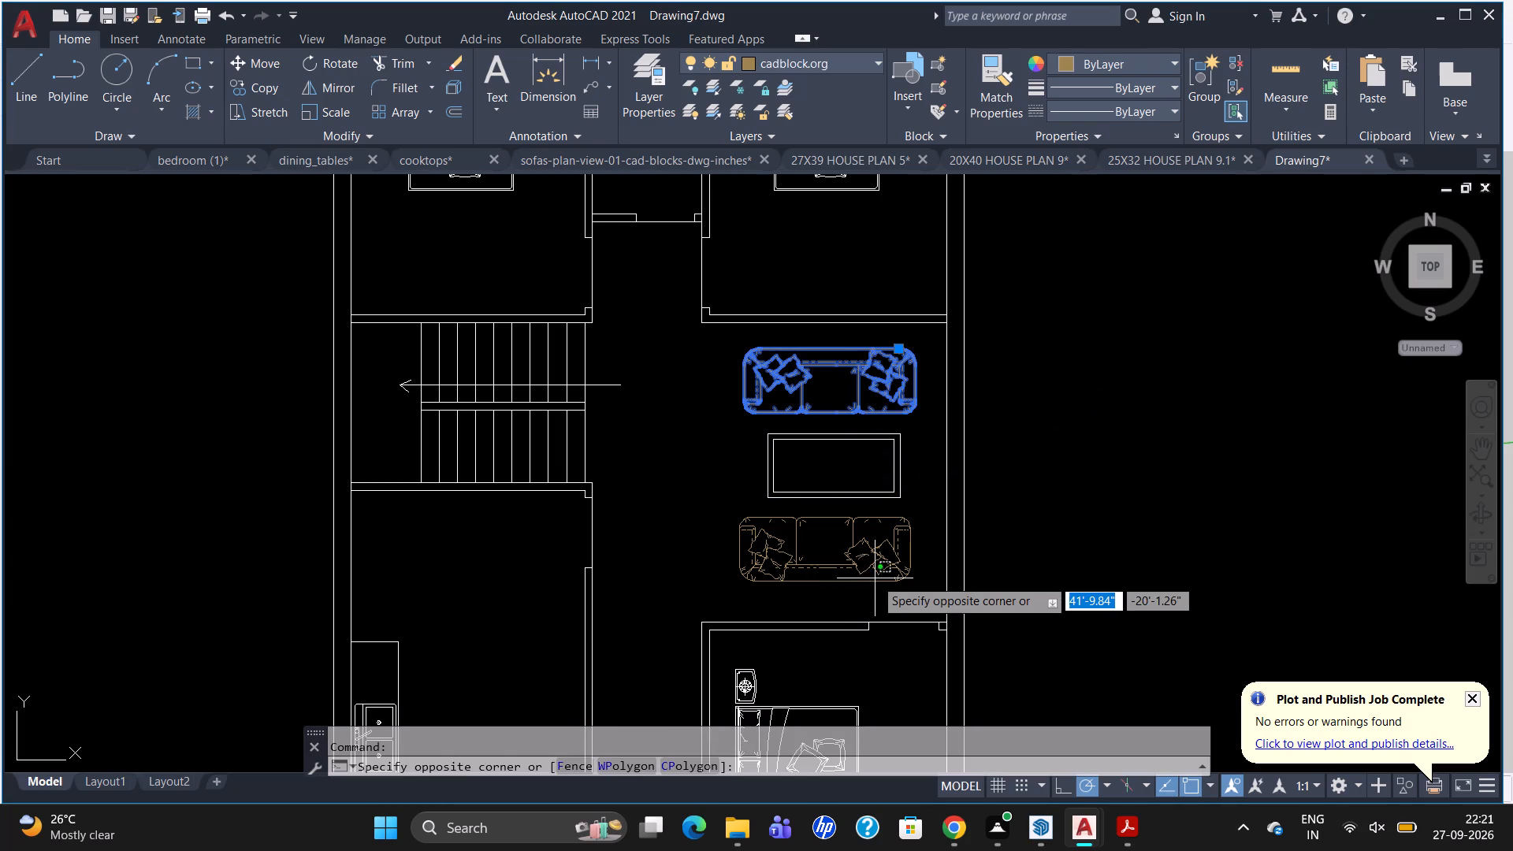
{"action": "left_click", "coordinate": [859, 560]}
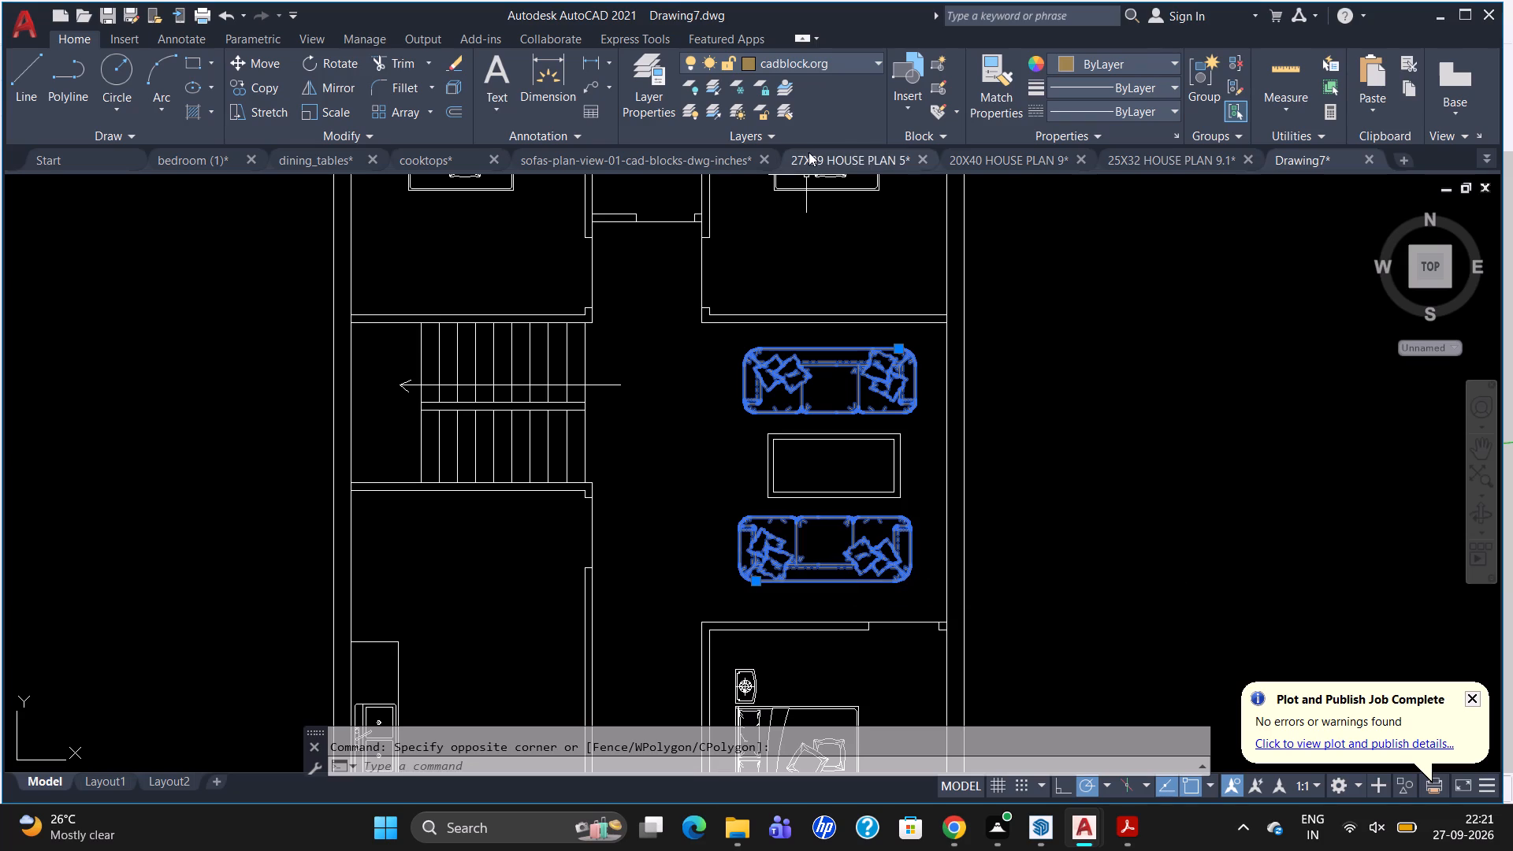
{"action": "left_click", "coordinate": [844, 58]}
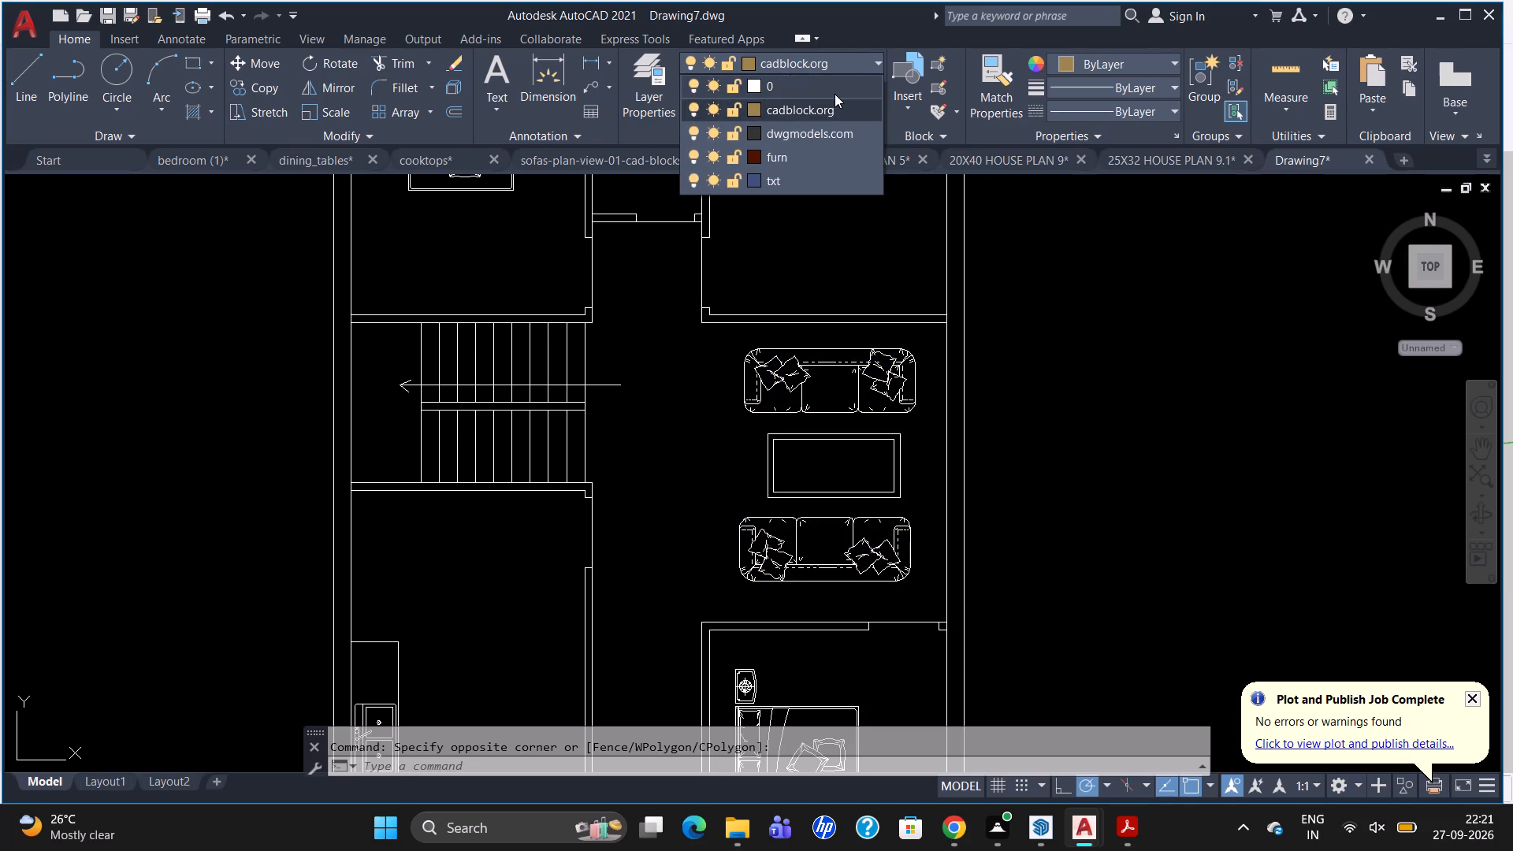
{"action": "left_click", "coordinate": [835, 95]}
{"action": "key", "text": "Escape"}
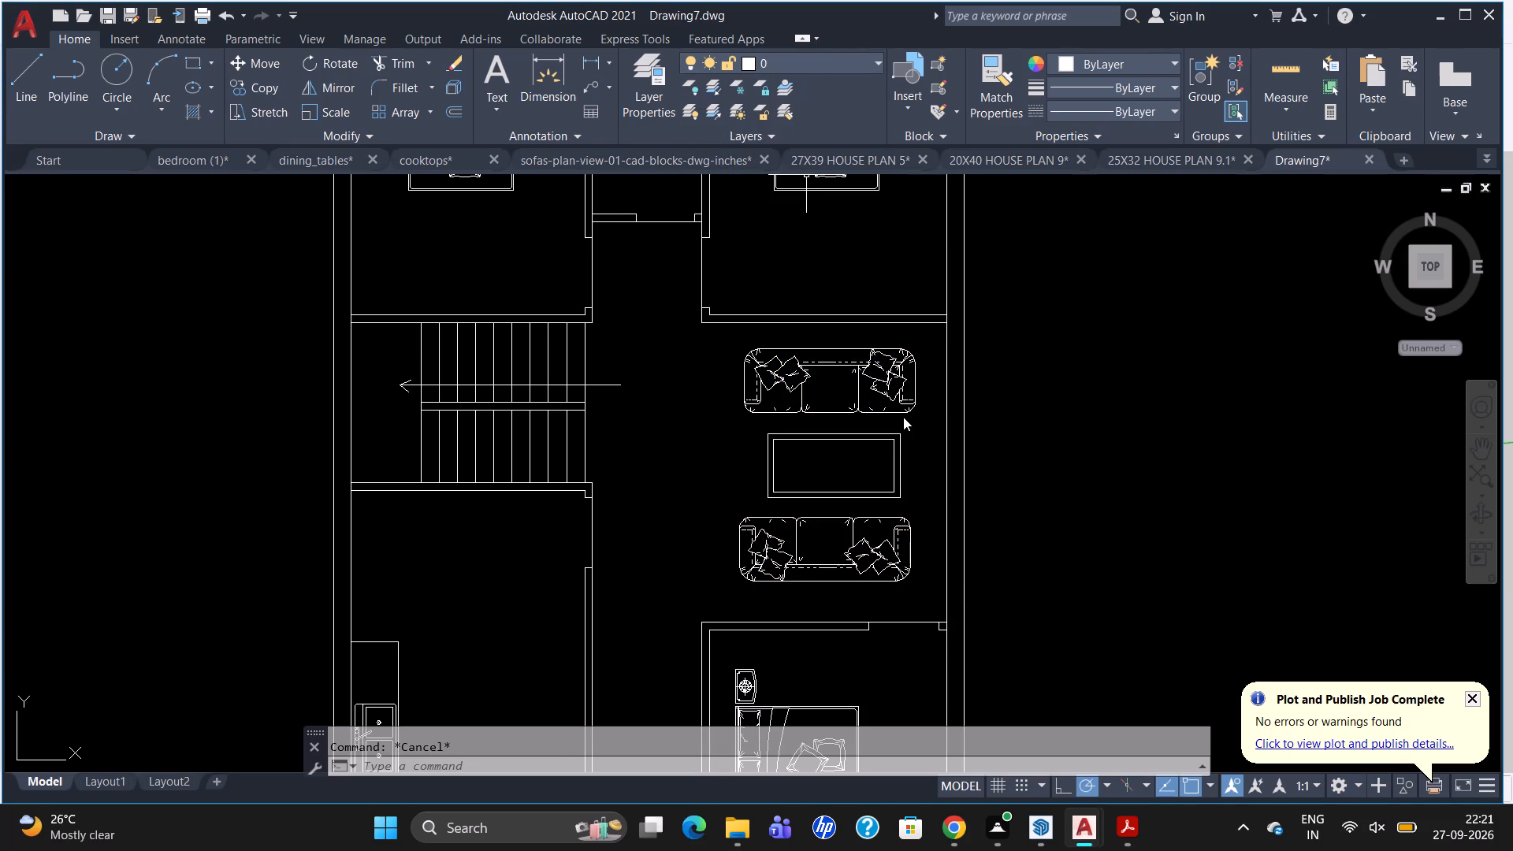
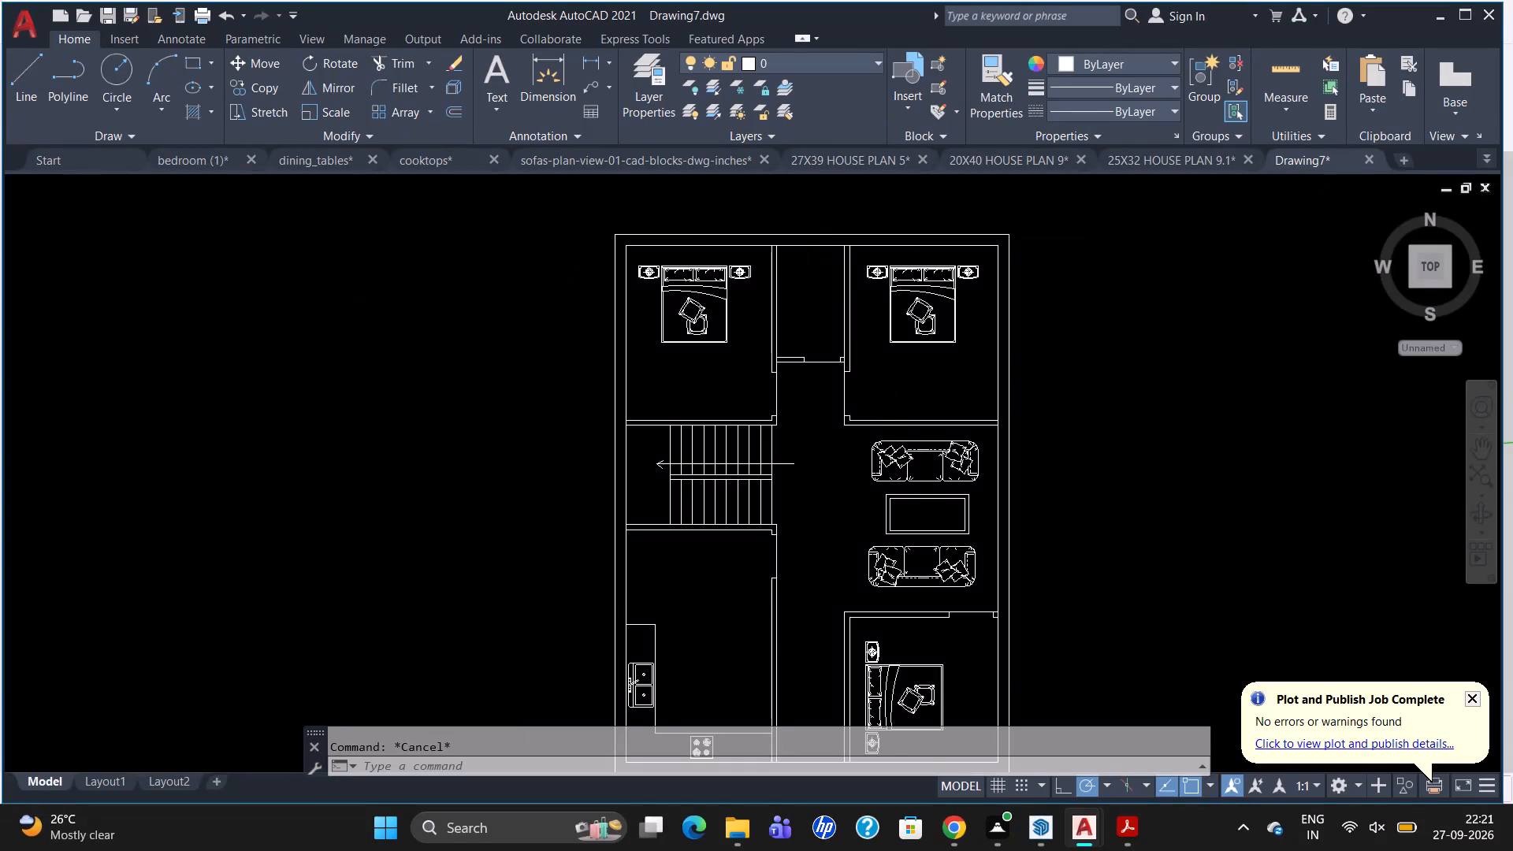
Insert the imperial Door and Toilet sample blocks into the empty space east of the house plan.
{"action": "scroll", "coordinate": [993, 356], "scroll_direction": "up", "scroll_amount": 1}
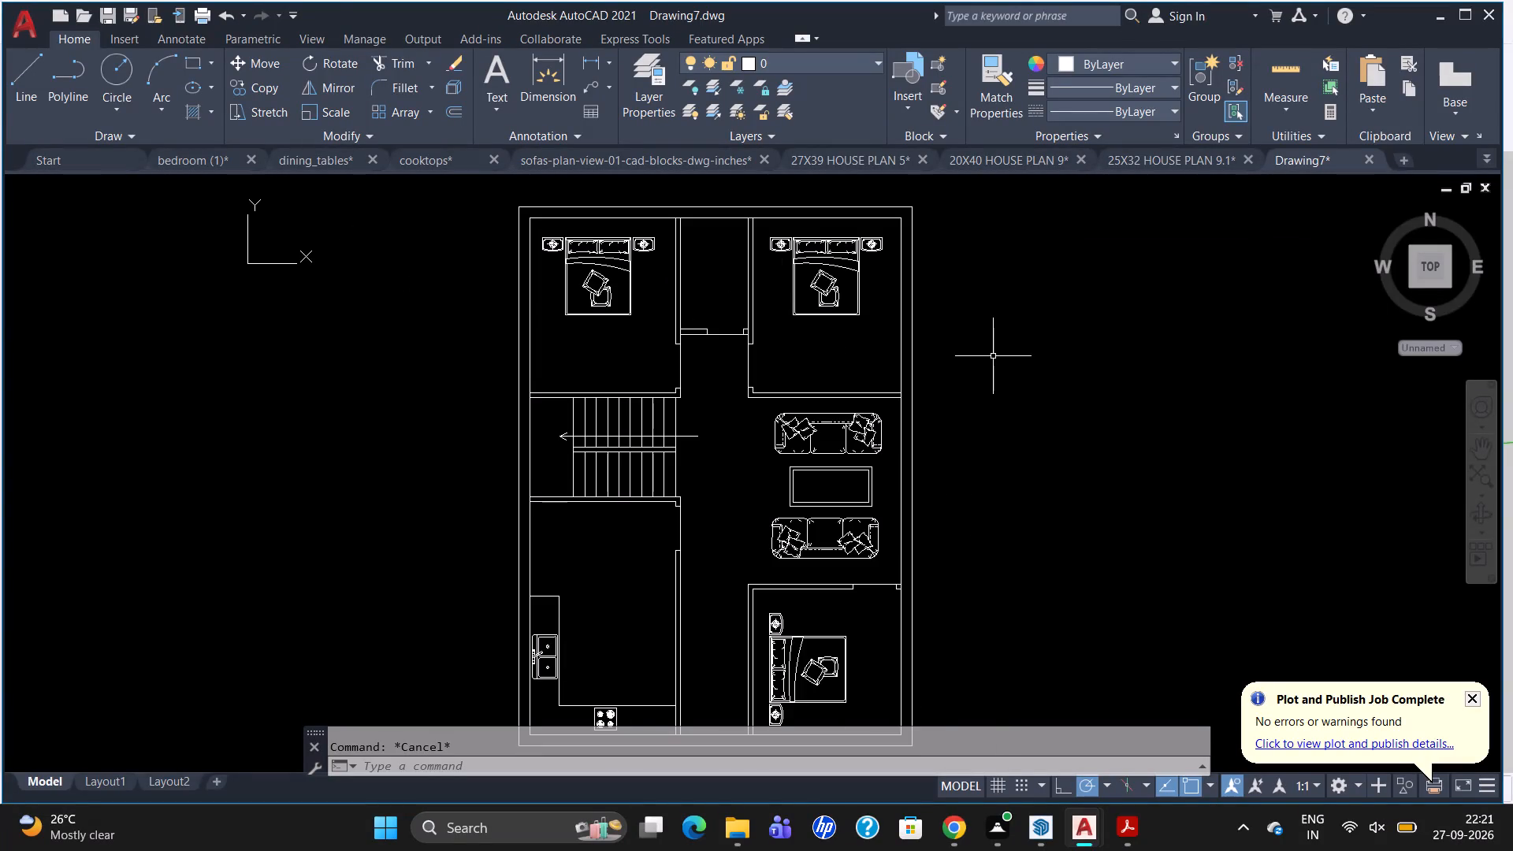
{"action": "key", "text": "ctrl+3"}
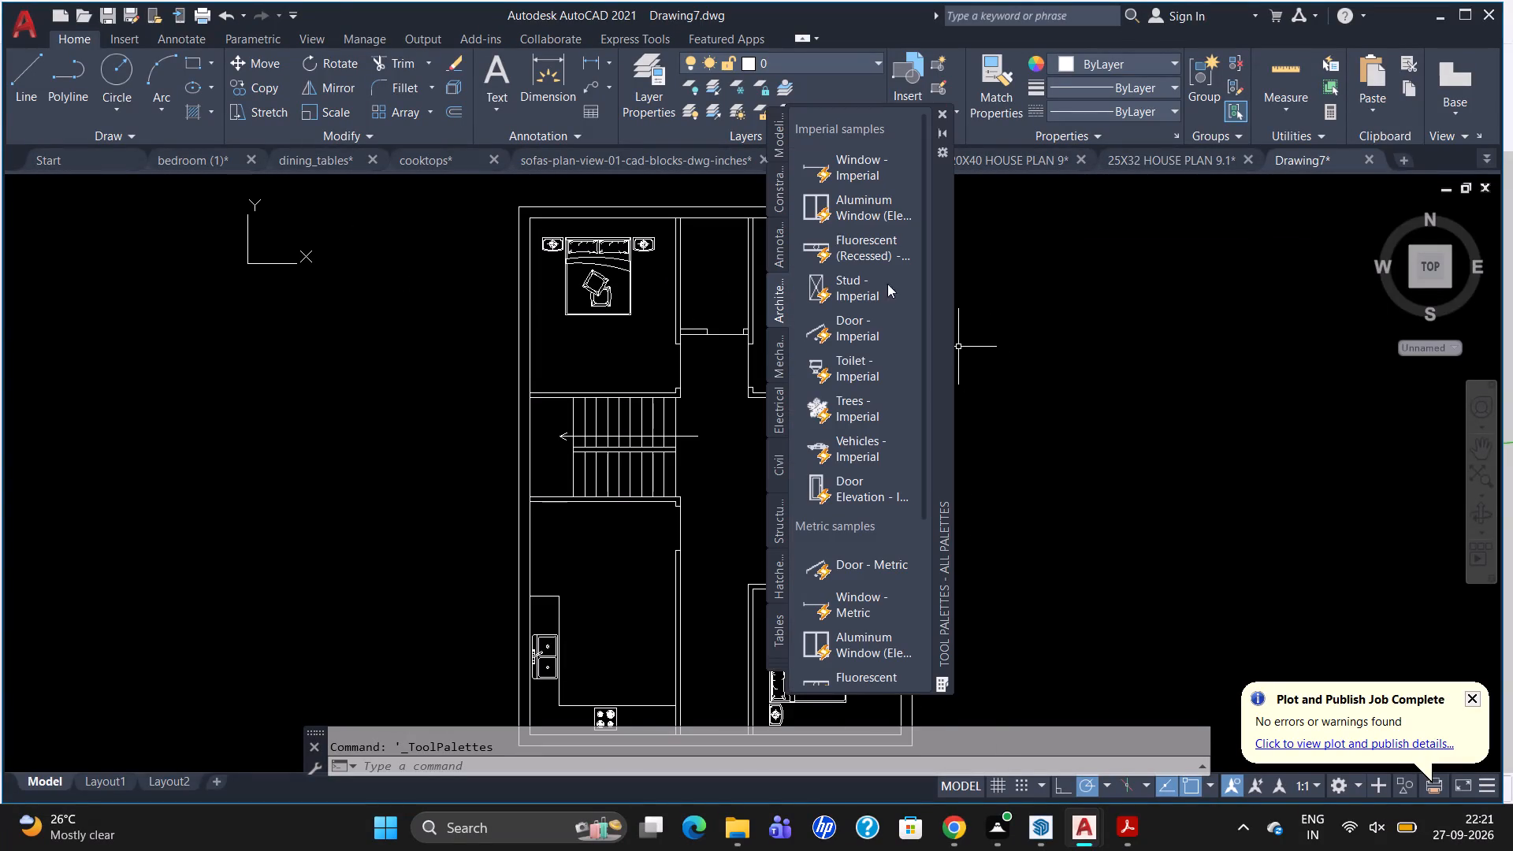
{"action": "left_click_drag", "start_coordinate": [870, 318], "coordinate": [1077, 380]}
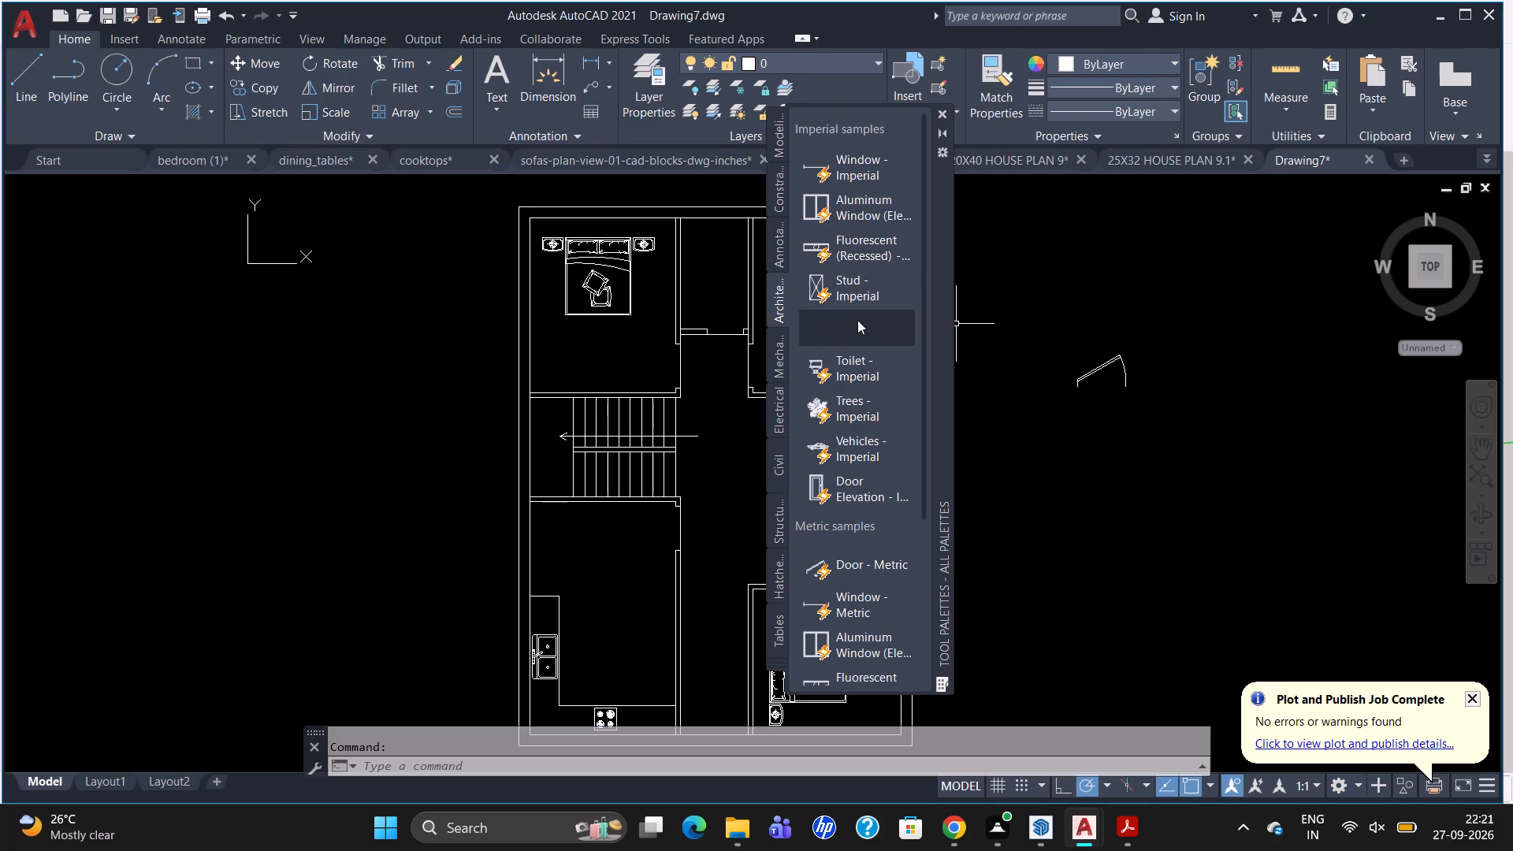
{"action": "left_click_drag", "start_coordinate": [849, 355], "coordinate": [999, 459]}
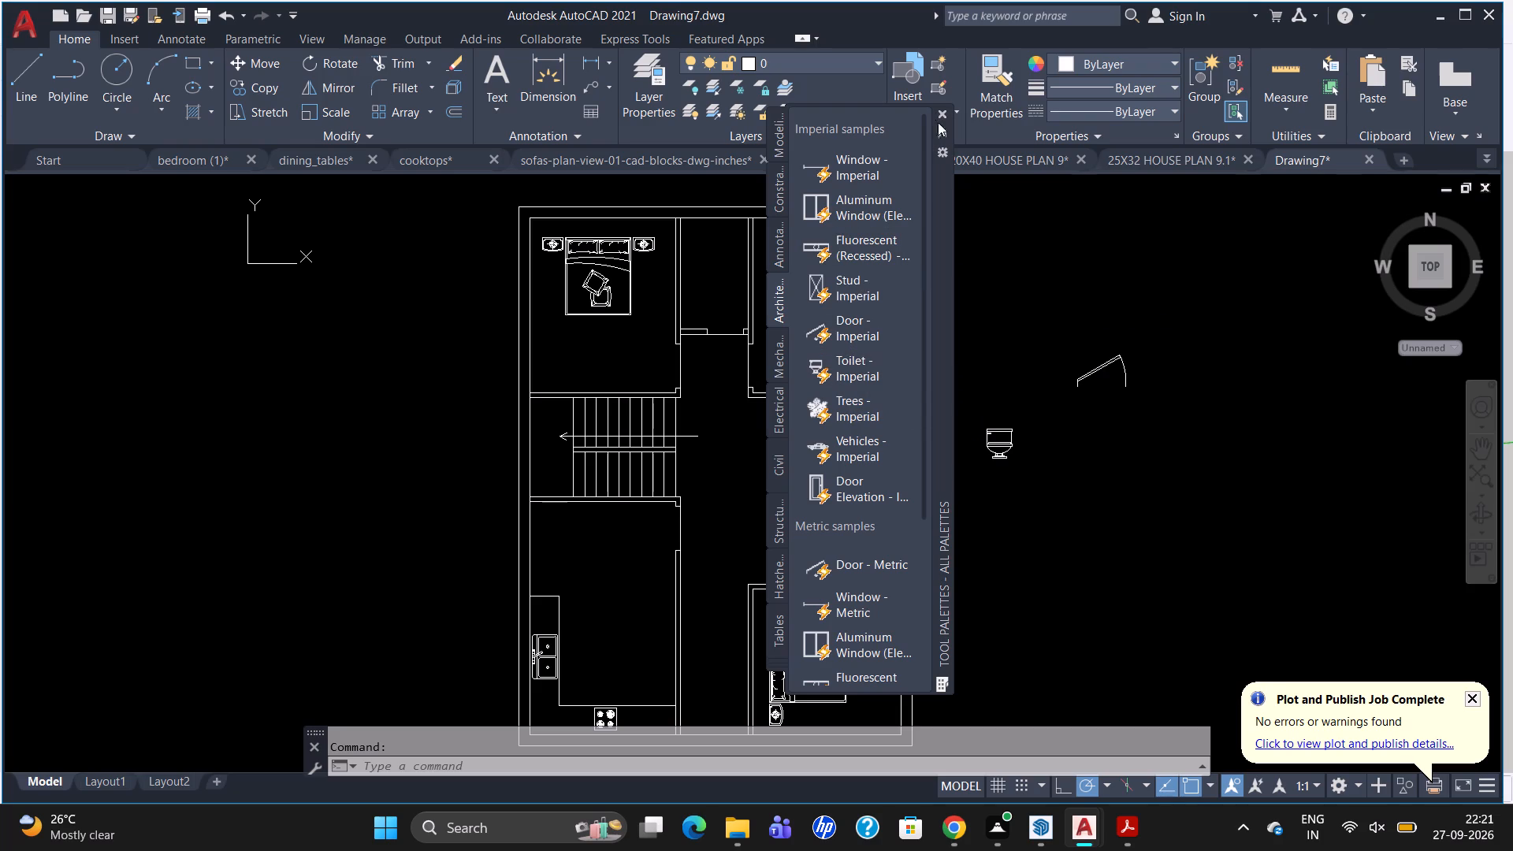
{"action": "left_click", "coordinate": [945, 117]}
Break the inner south wall line at both ends of the passage between the kitchen and the southeast bedroom.
{"action": "scroll", "coordinate": [905, 251], "scroll_direction": "down", "scroll_amount": 1}
{"action": "scroll", "coordinate": [853, 402], "scroll_direction": "down", "scroll_amount": 1}
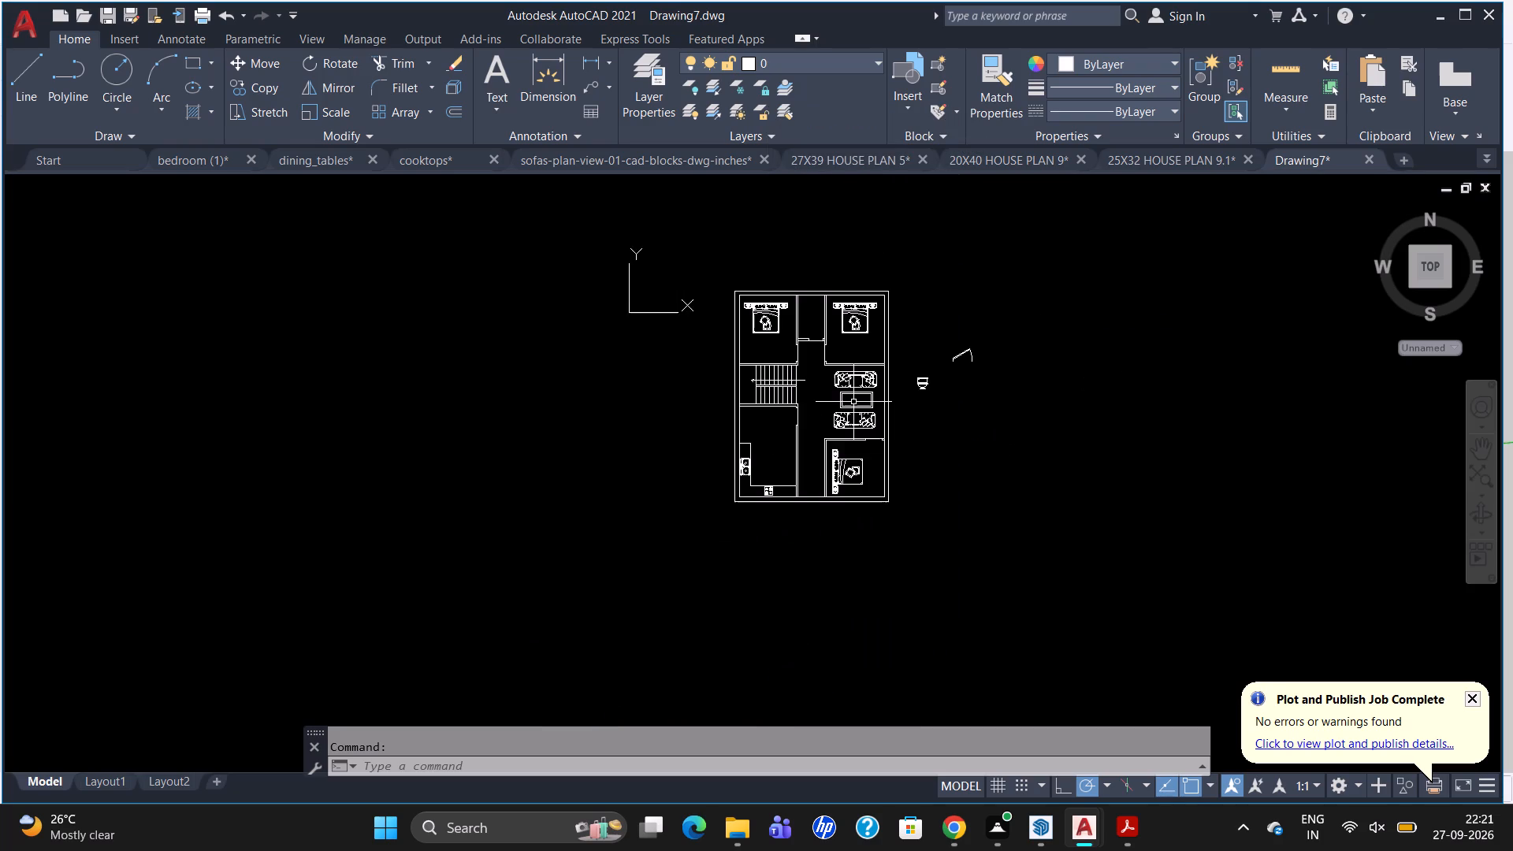
{"action": "scroll", "coordinate": [835, 477], "scroll_direction": "up", "scroll_amount": 3}
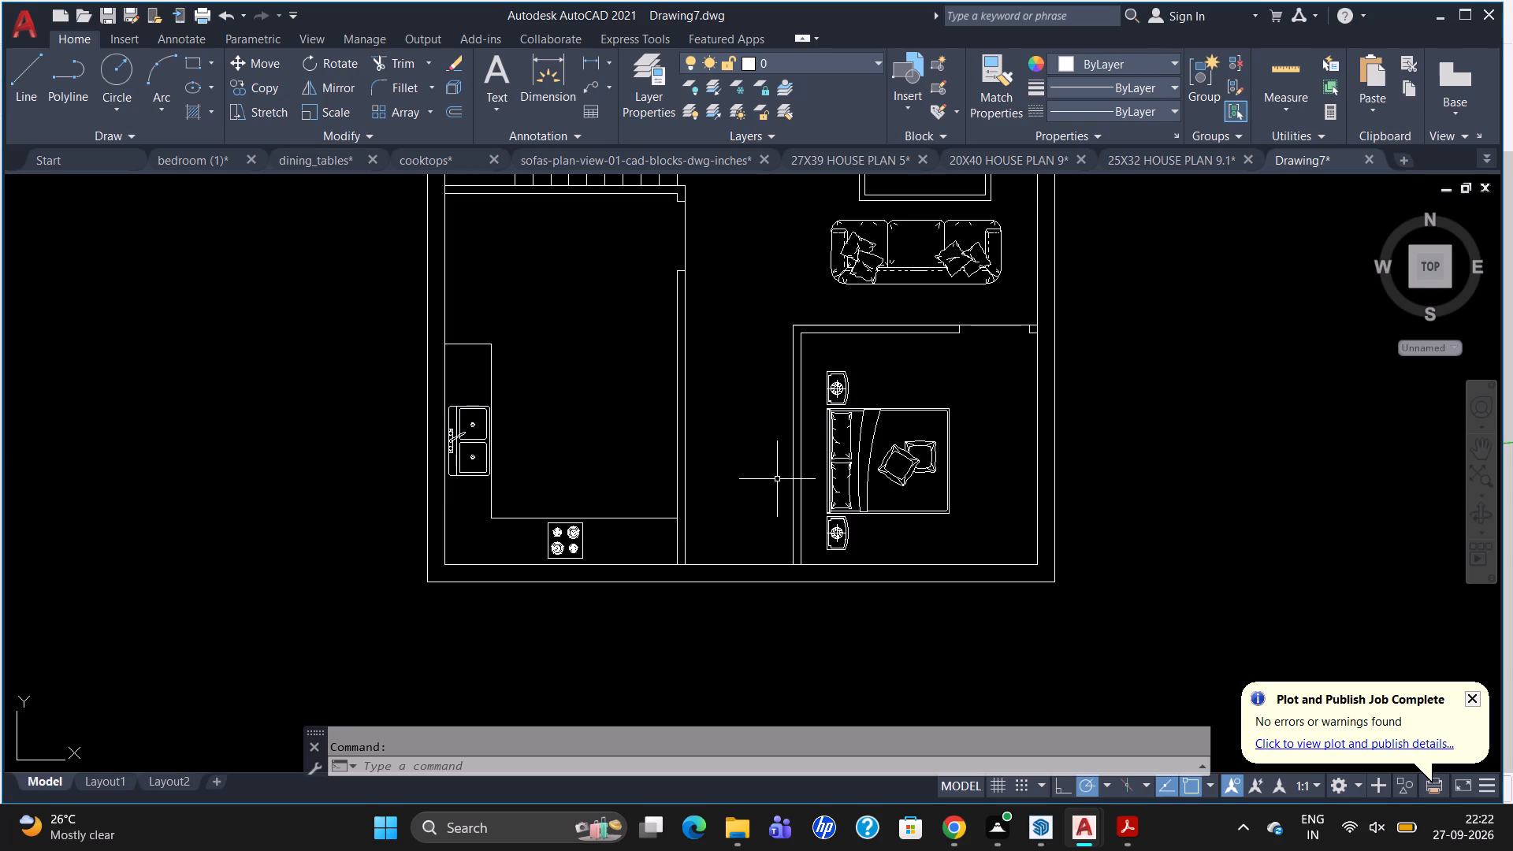
{"action": "type", "text": "BR"}
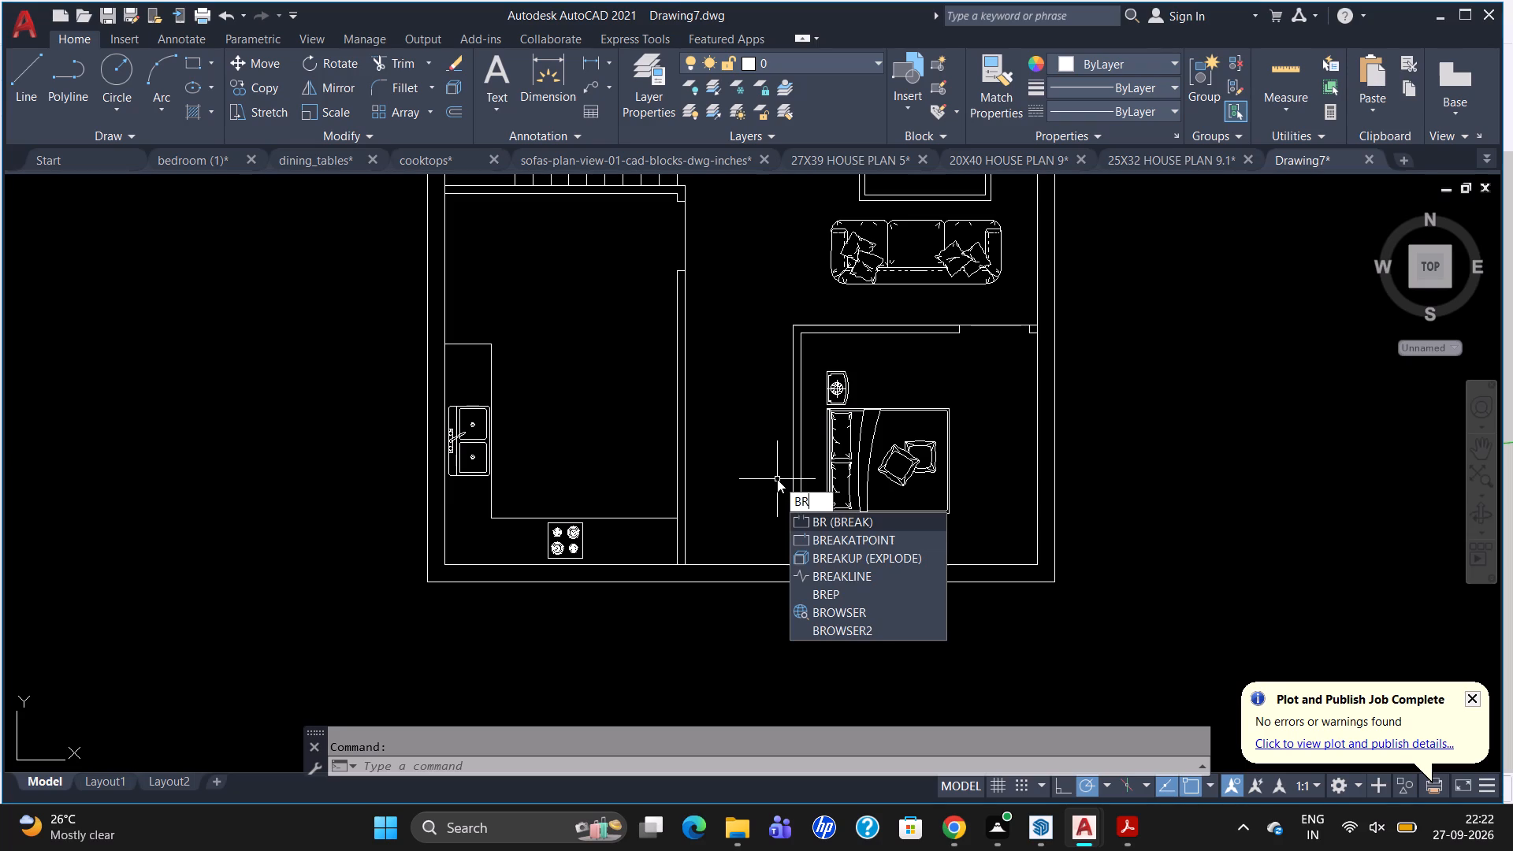
{"action": "left_click", "coordinate": [810, 534]}
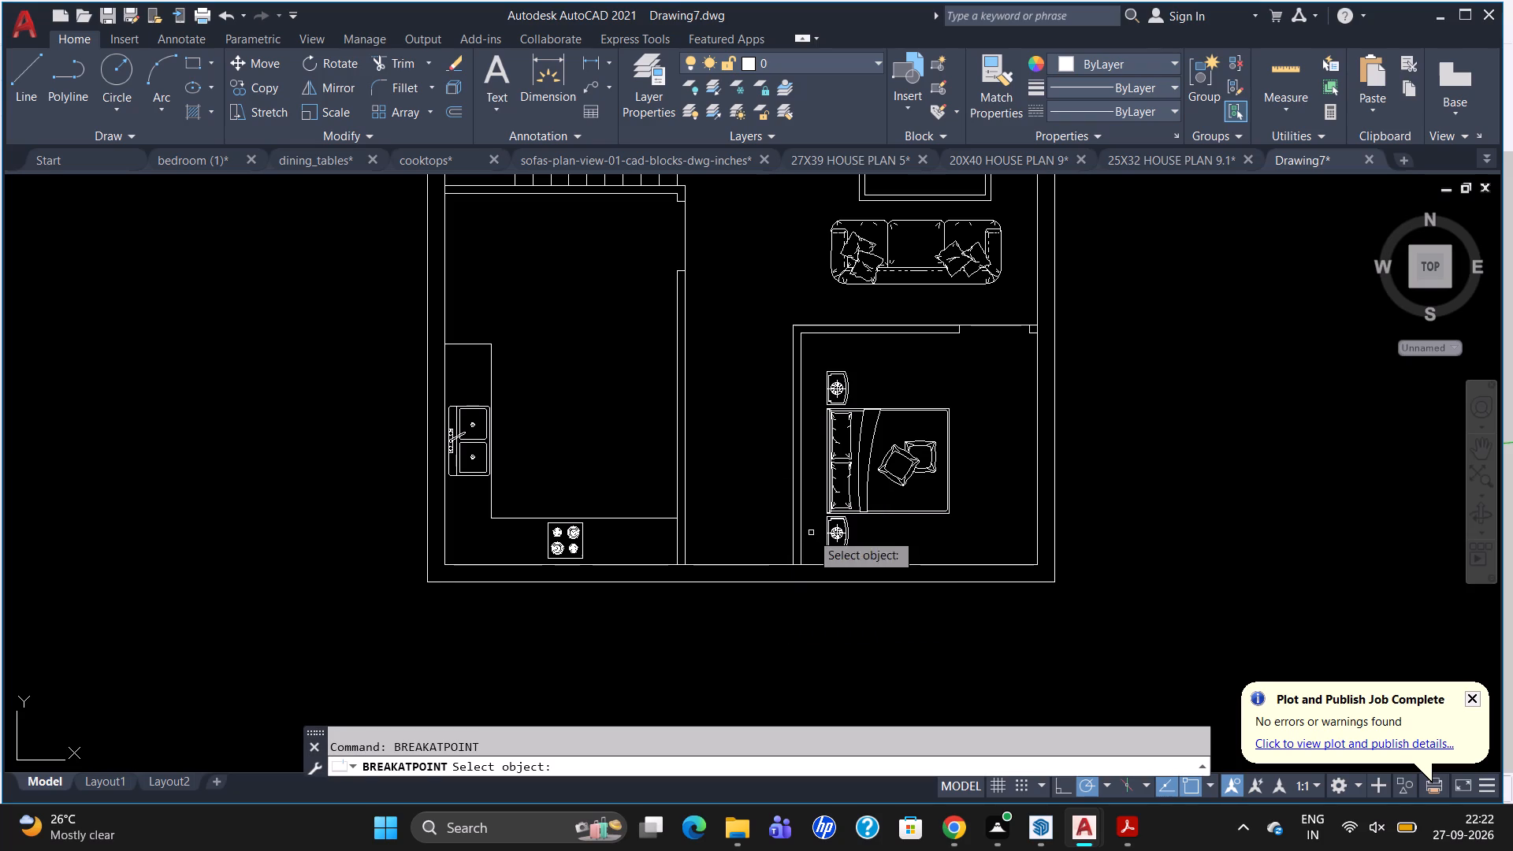
{"action": "left_click", "coordinate": [777, 567]}
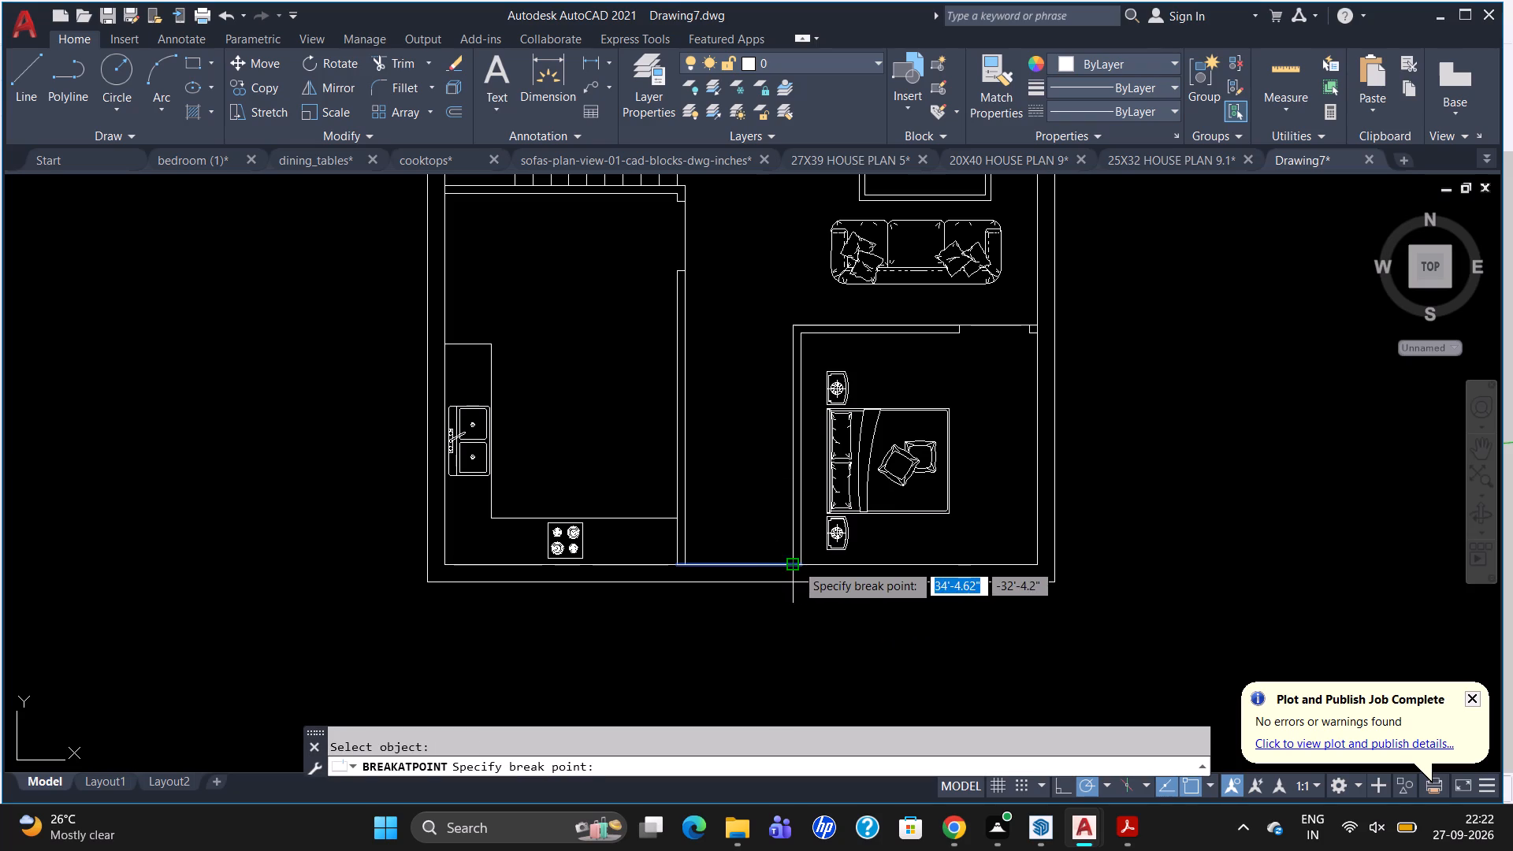
{"action": "left_click", "coordinate": [796, 563]}
{"action": "type", "text": "BR"}
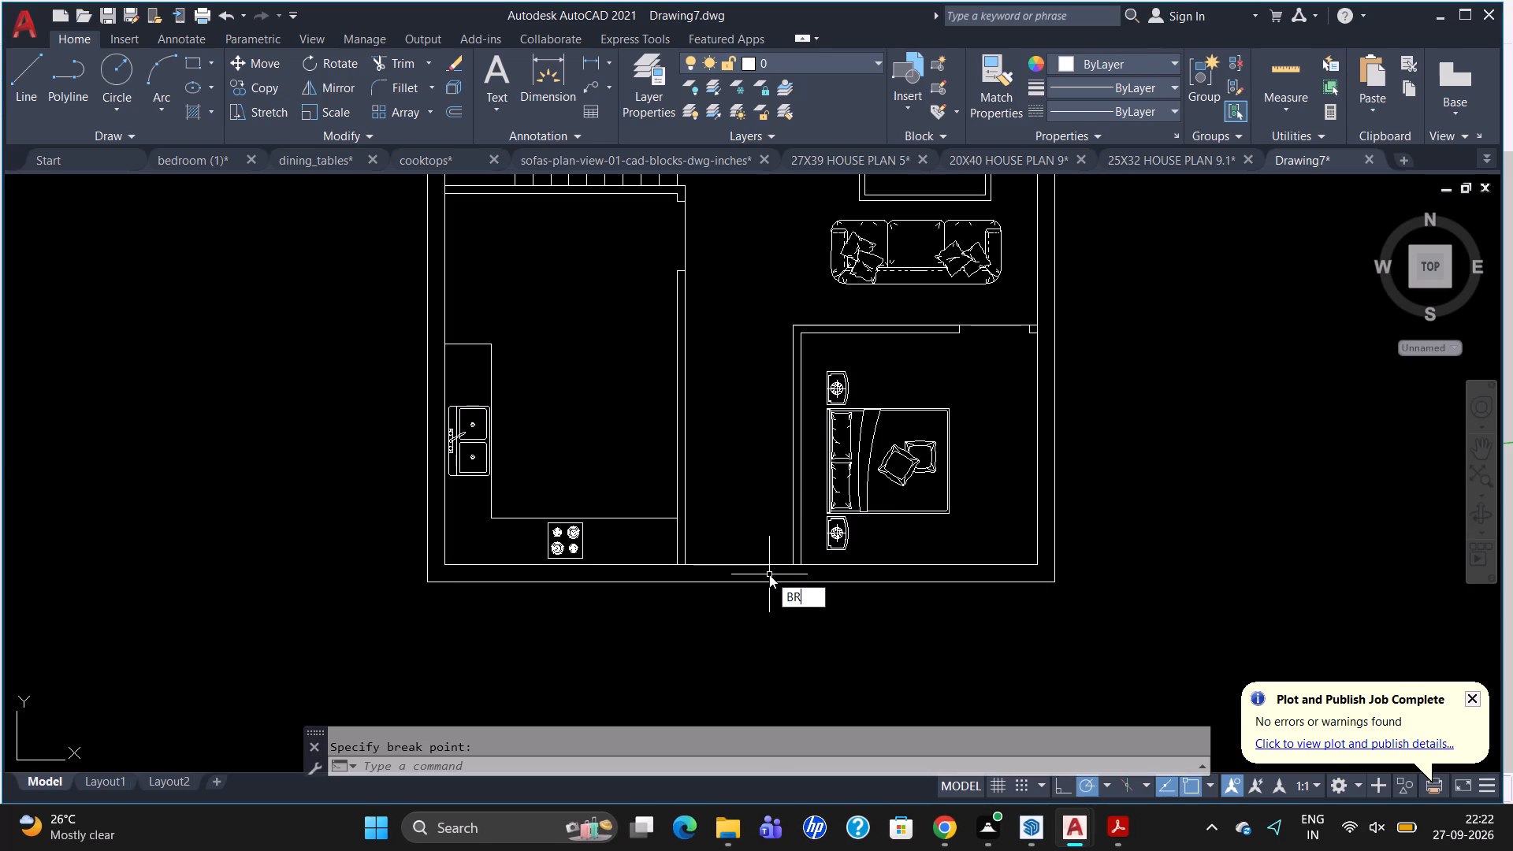
{"action": "left_click", "coordinate": [811, 630]}
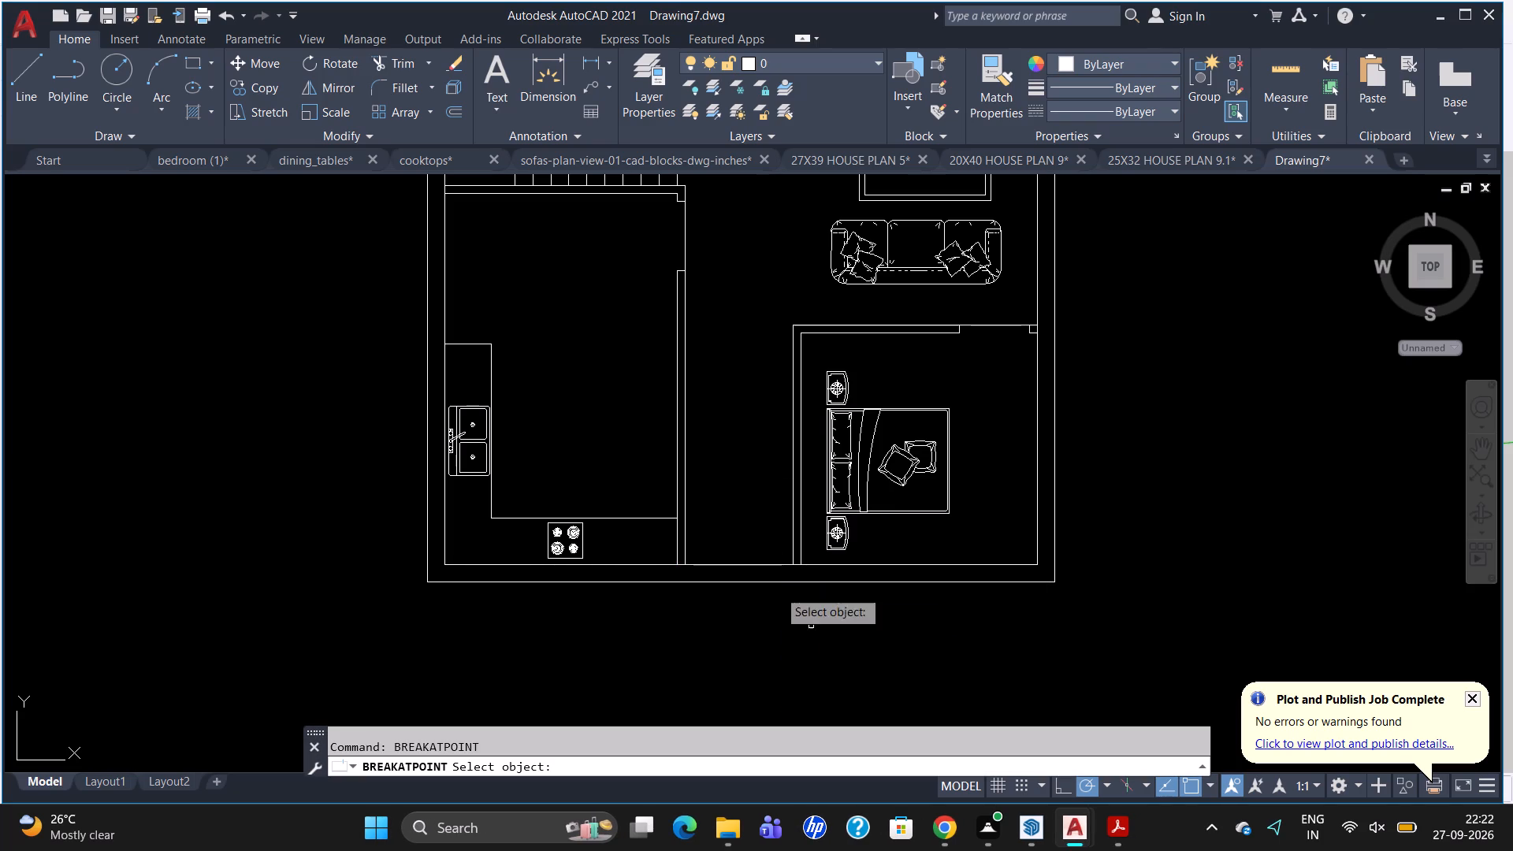
{"action": "left_click", "coordinate": [739, 563]}
{"action": "left_click", "coordinate": [692, 563]}
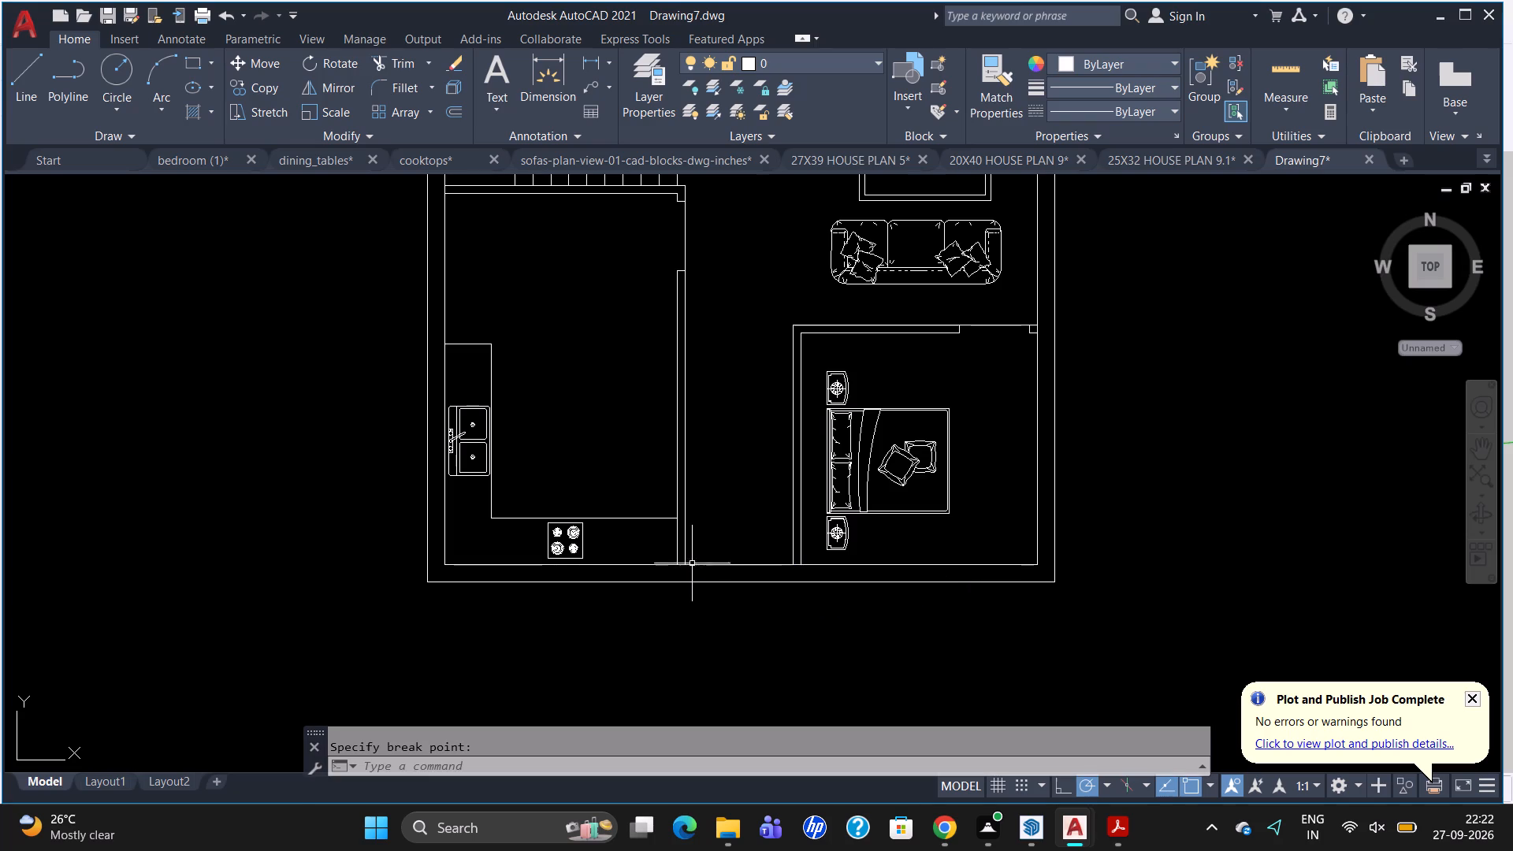
Offset the passage's south wall segment 8' north, and offset the new line another 4" north to form a cross wall.
{"action": "key", "text": "o"}
{"action": "key", "text": "Return"}
{"action": "type", "text": "8'"}
{"action": "key", "text": "Return"}
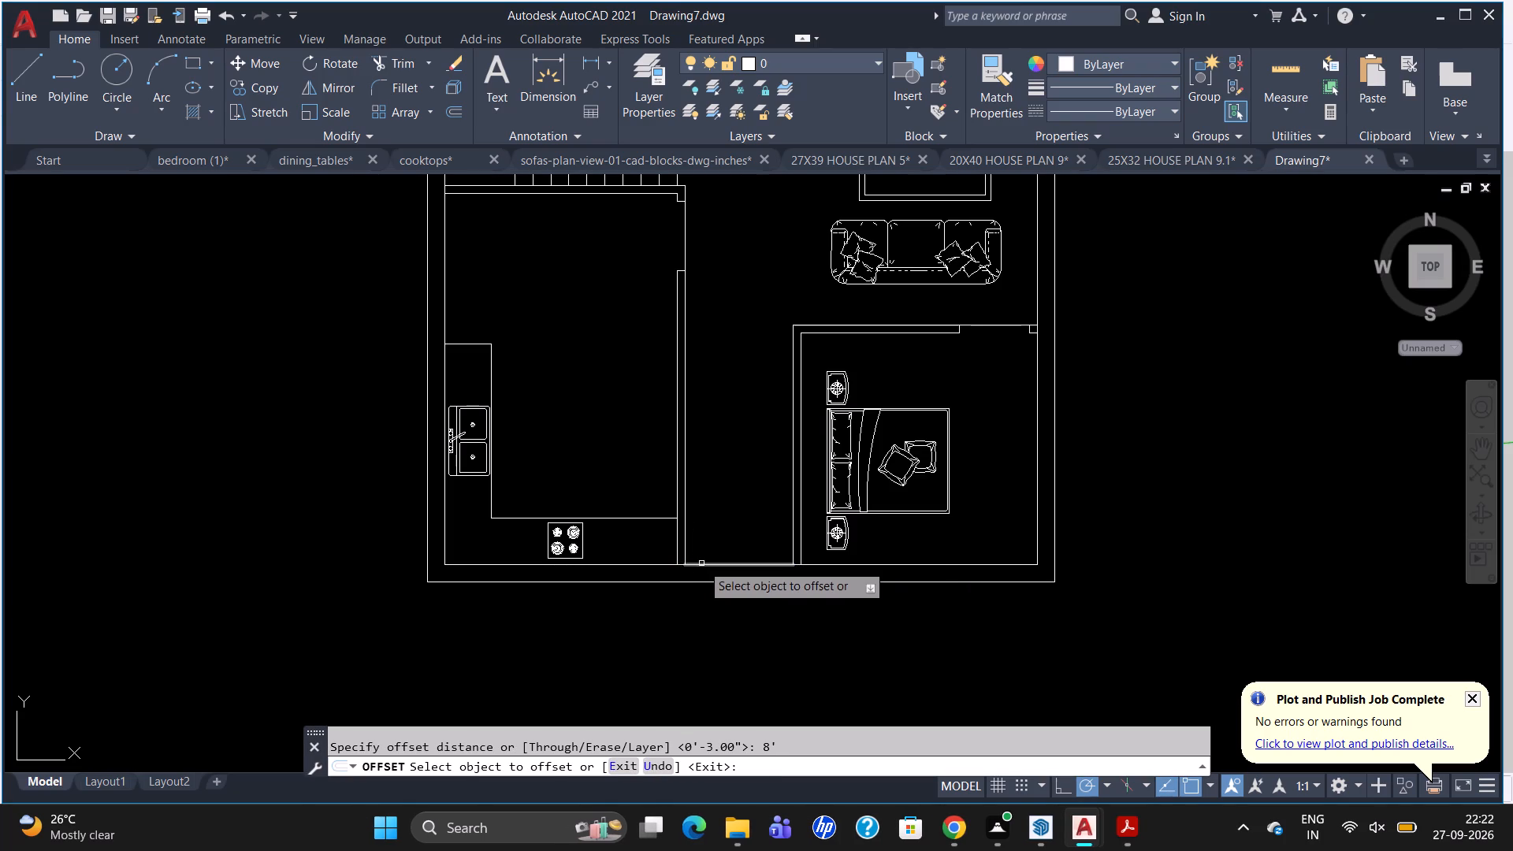
{"action": "left_click", "coordinate": [701, 563]}
{"action": "left_click", "coordinate": [721, 504]}
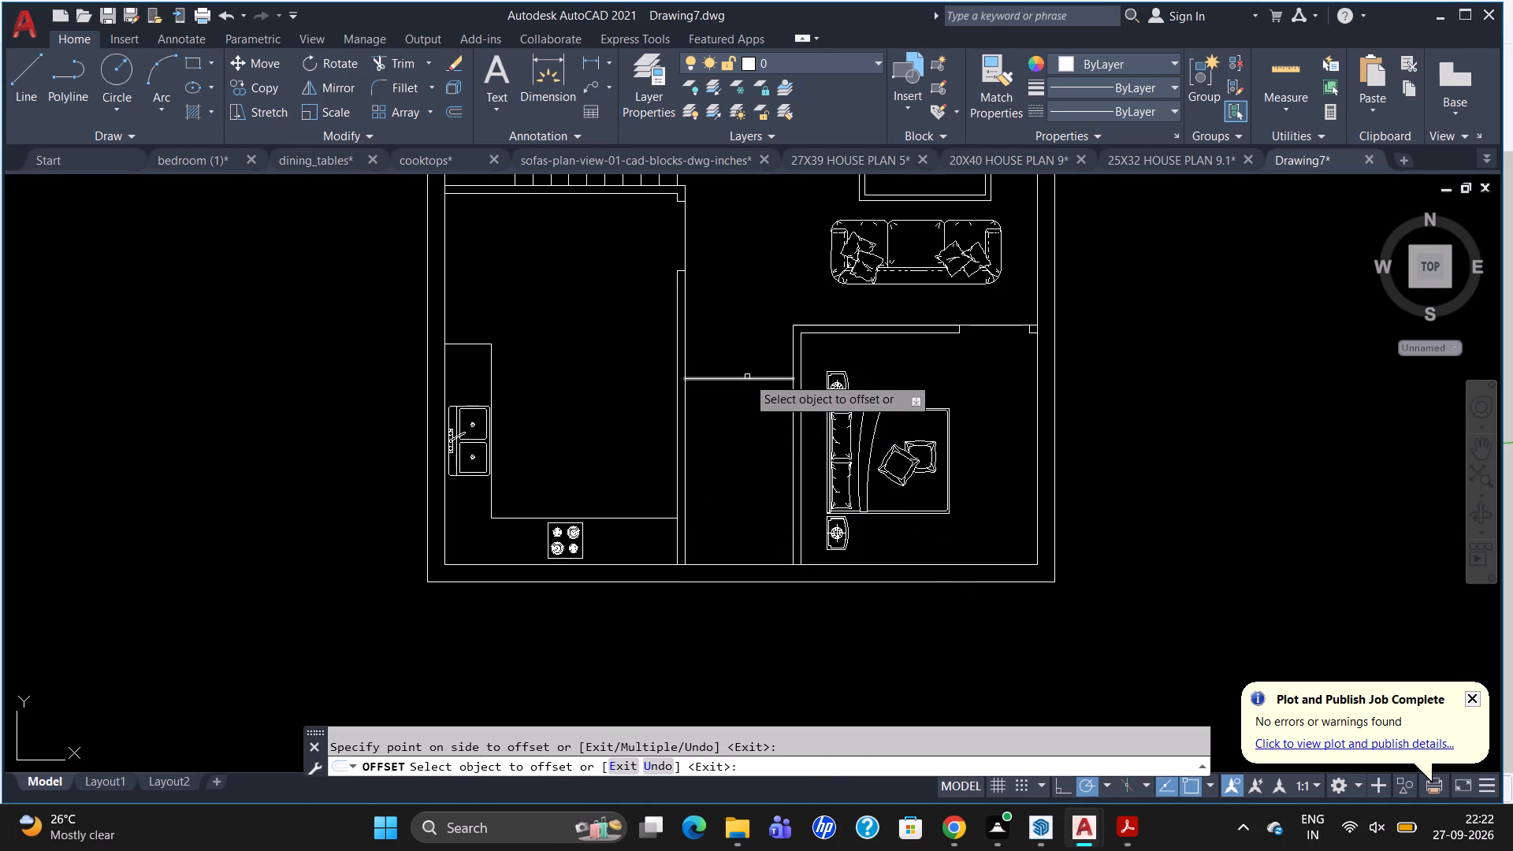
{"action": "left_click", "coordinate": [747, 377]}
{"action": "key", "text": "4"}
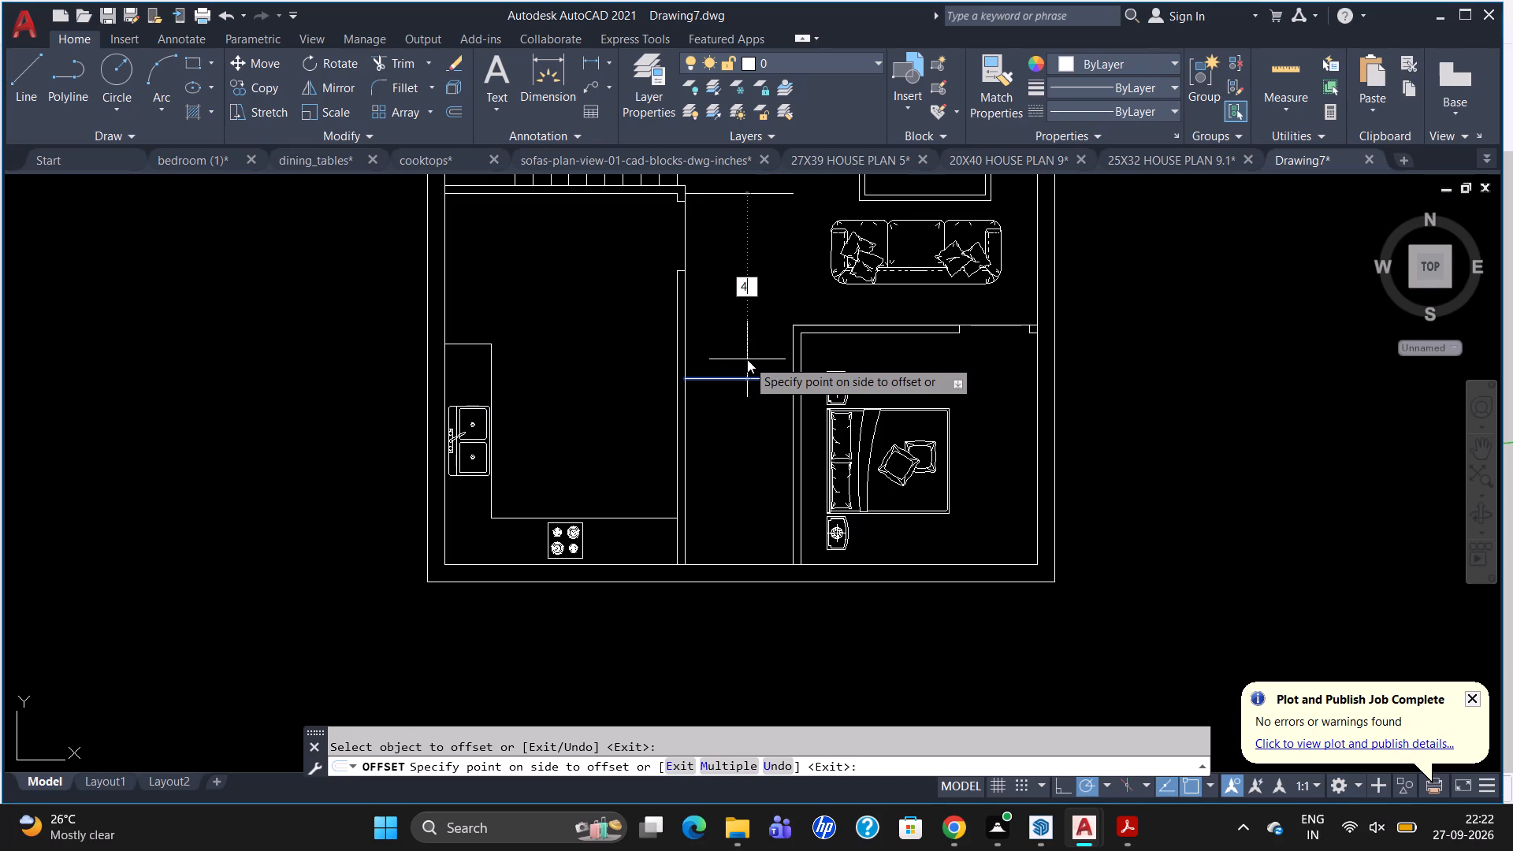
{"action": "key", "text": "Return"}
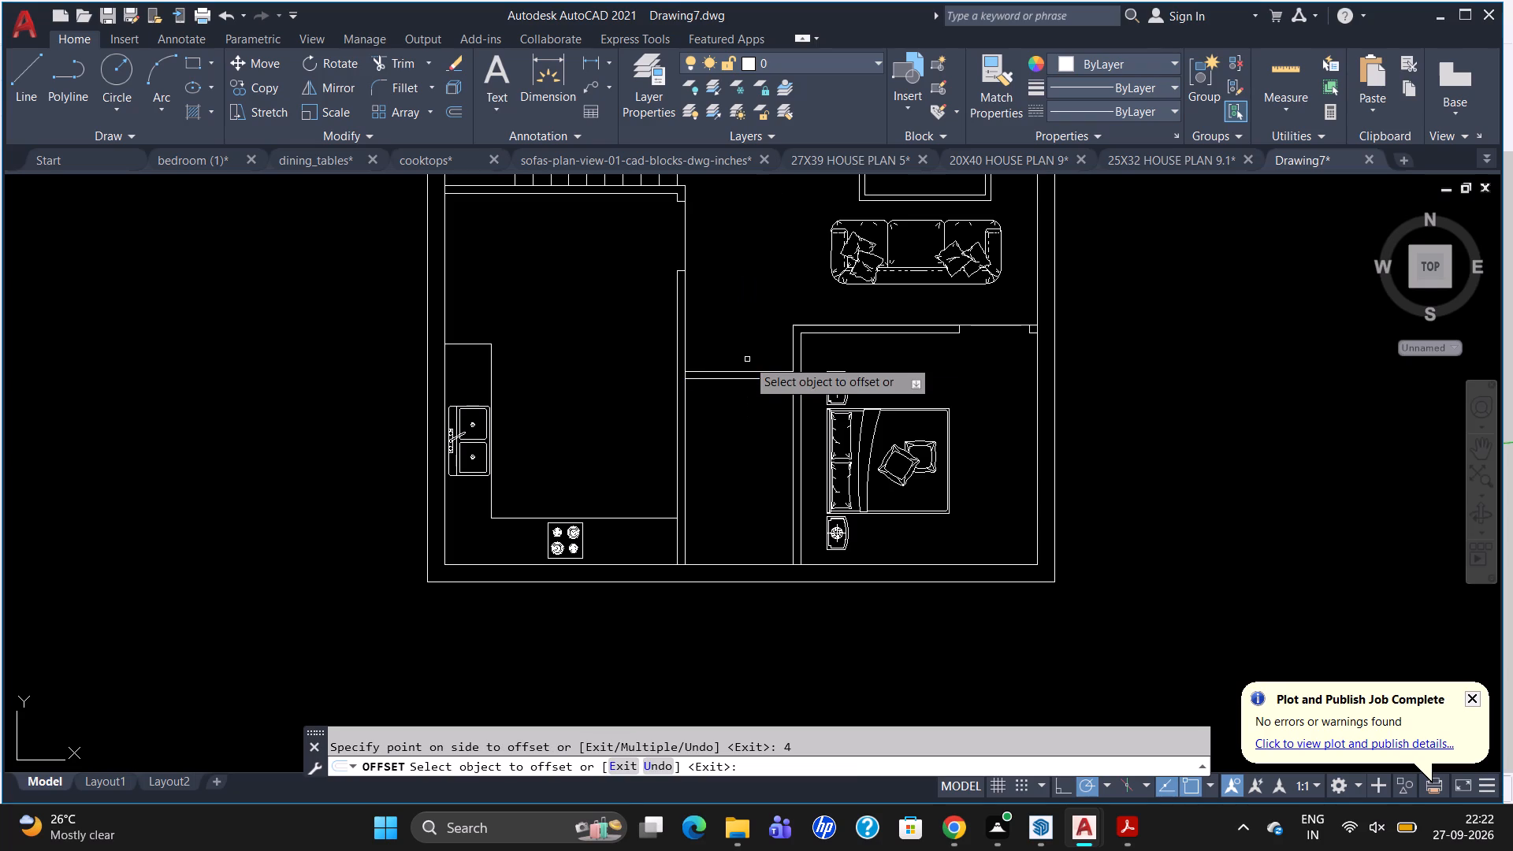
{"action": "key", "text": "Escape"}
Draw a door jamb line across the new passage wall, 4" east of the kitchen wall.
{"action": "key", "text": "l"}
{"action": "key", "text": "Return"}
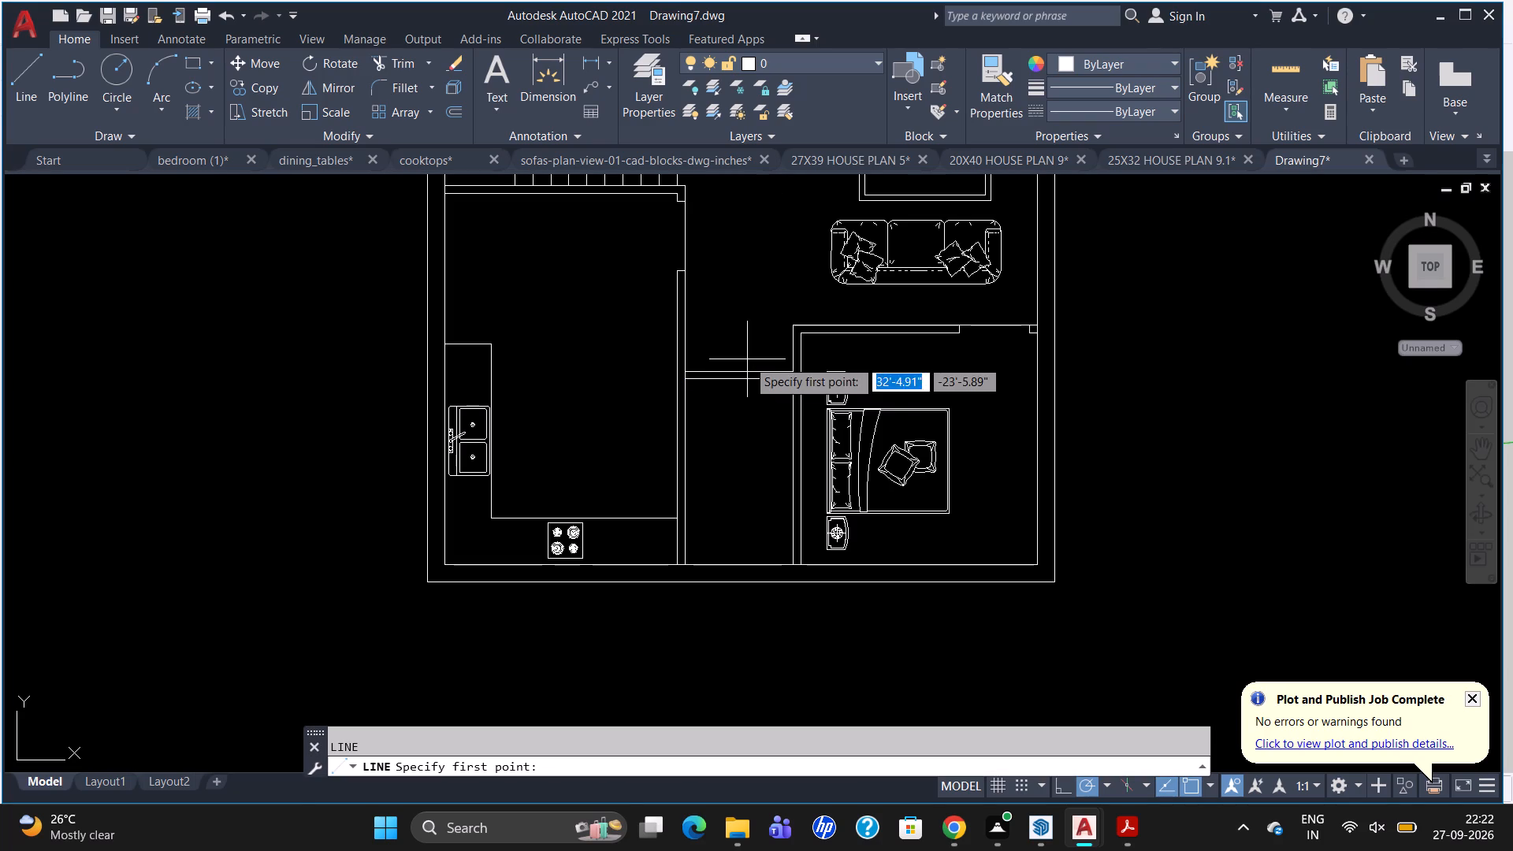
{"action": "type", "text": "TK"}
{"action": "key", "text": "Return"}
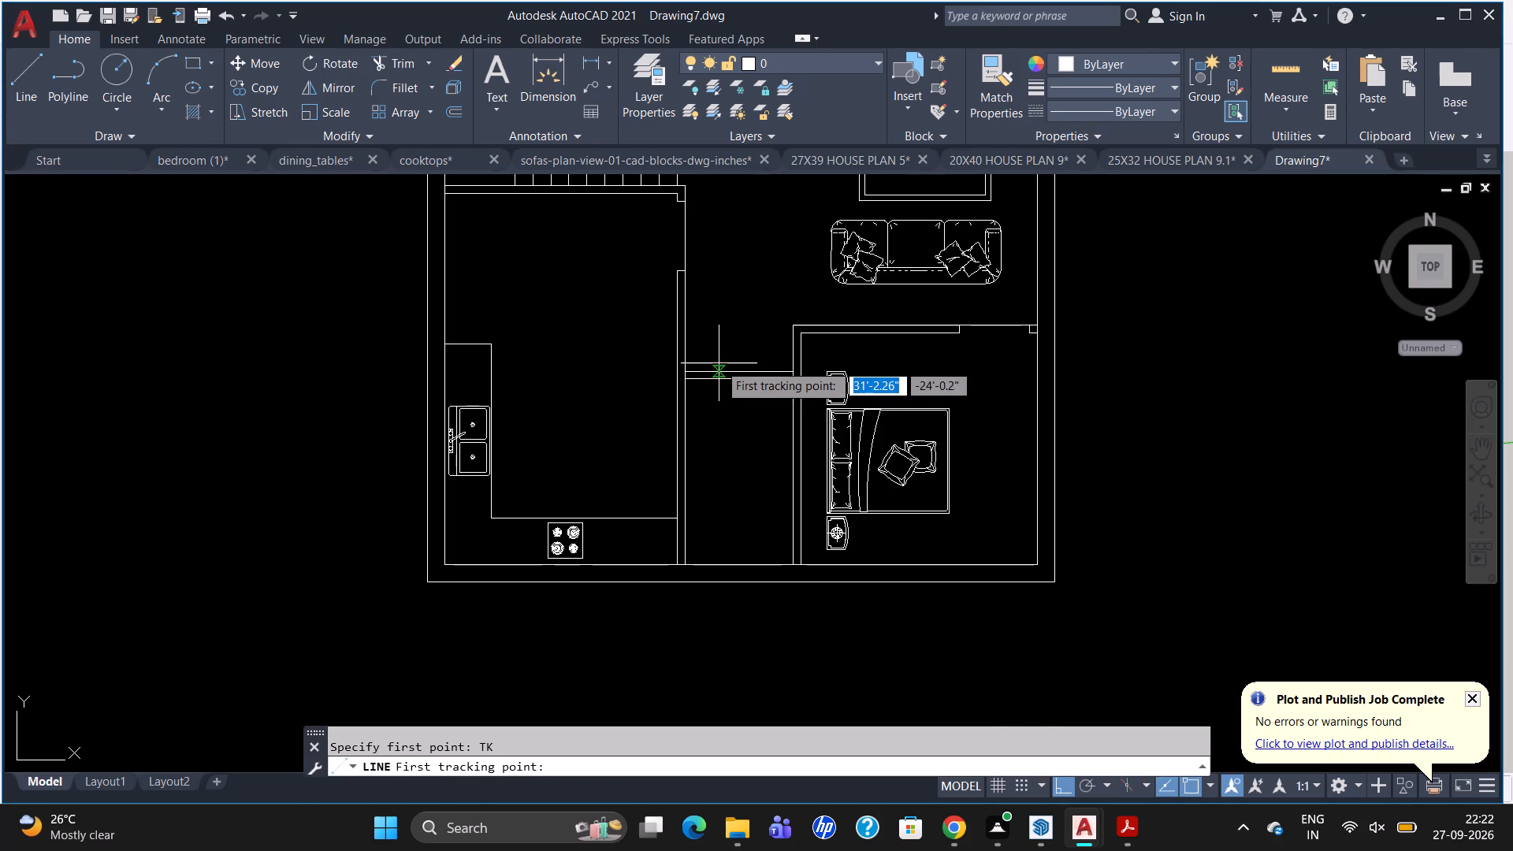
{"action": "scroll", "coordinate": [717, 363], "scroll_direction": "up", "scroll_amount": 2}
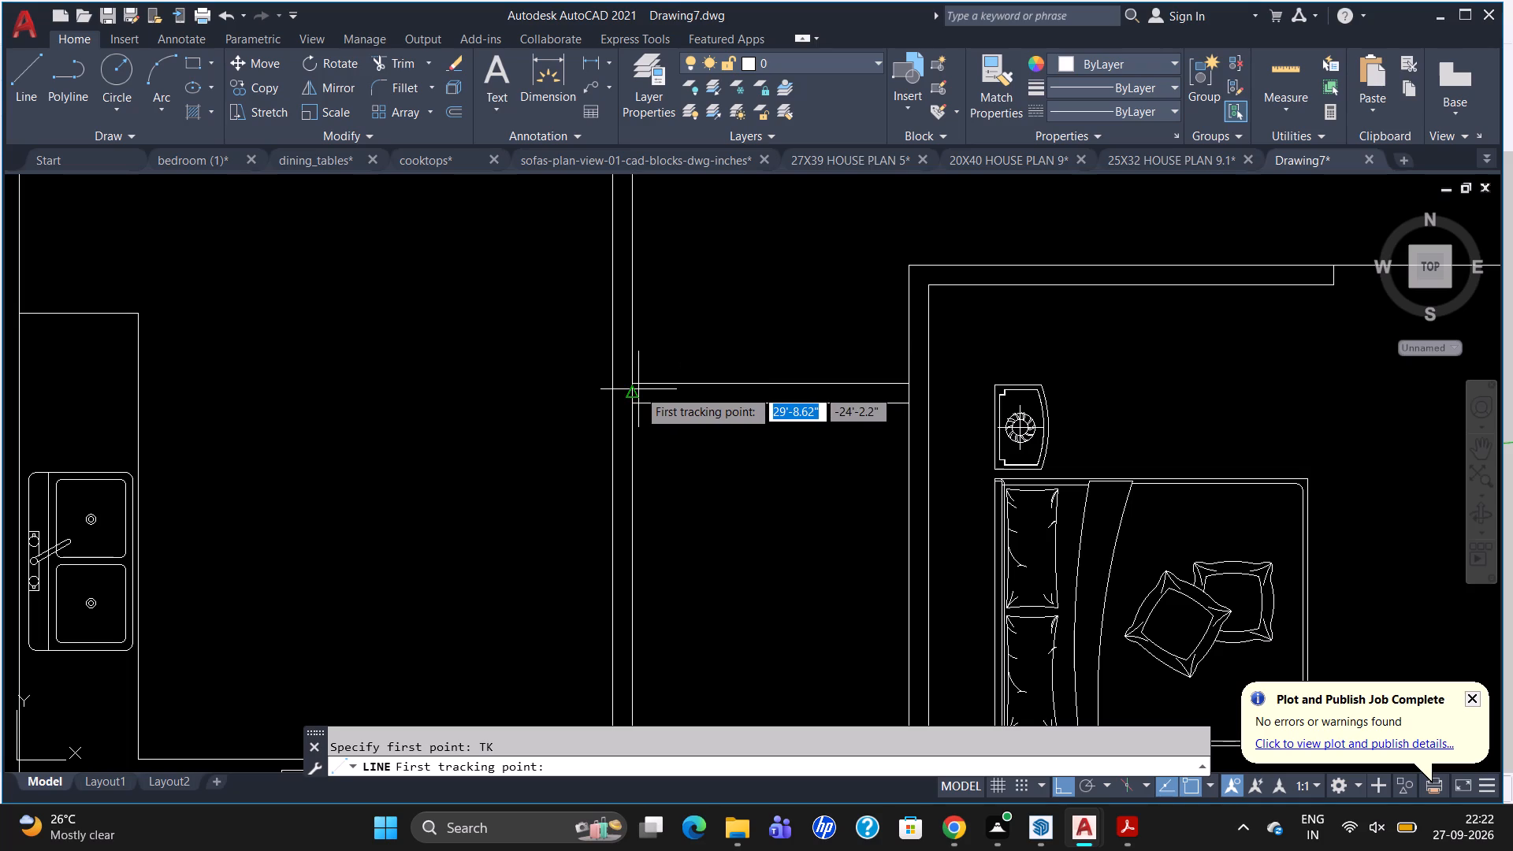
{"action": "left_click", "coordinate": [635, 383]}
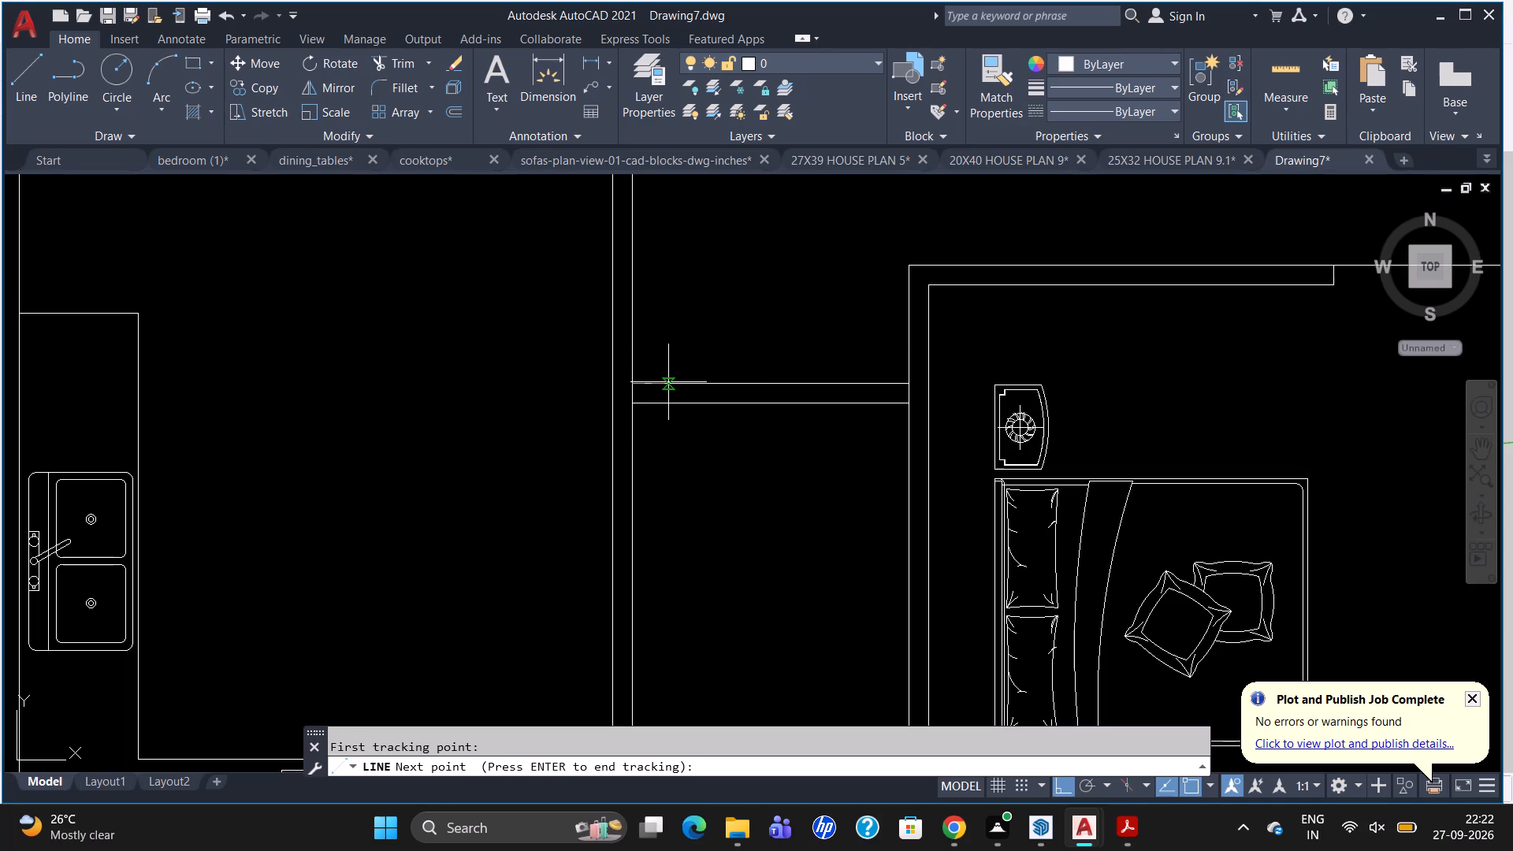
{"action": "key", "text": "4"}
{"action": "key", "text": "Return"}
{"action": "key", "text": "Return"}
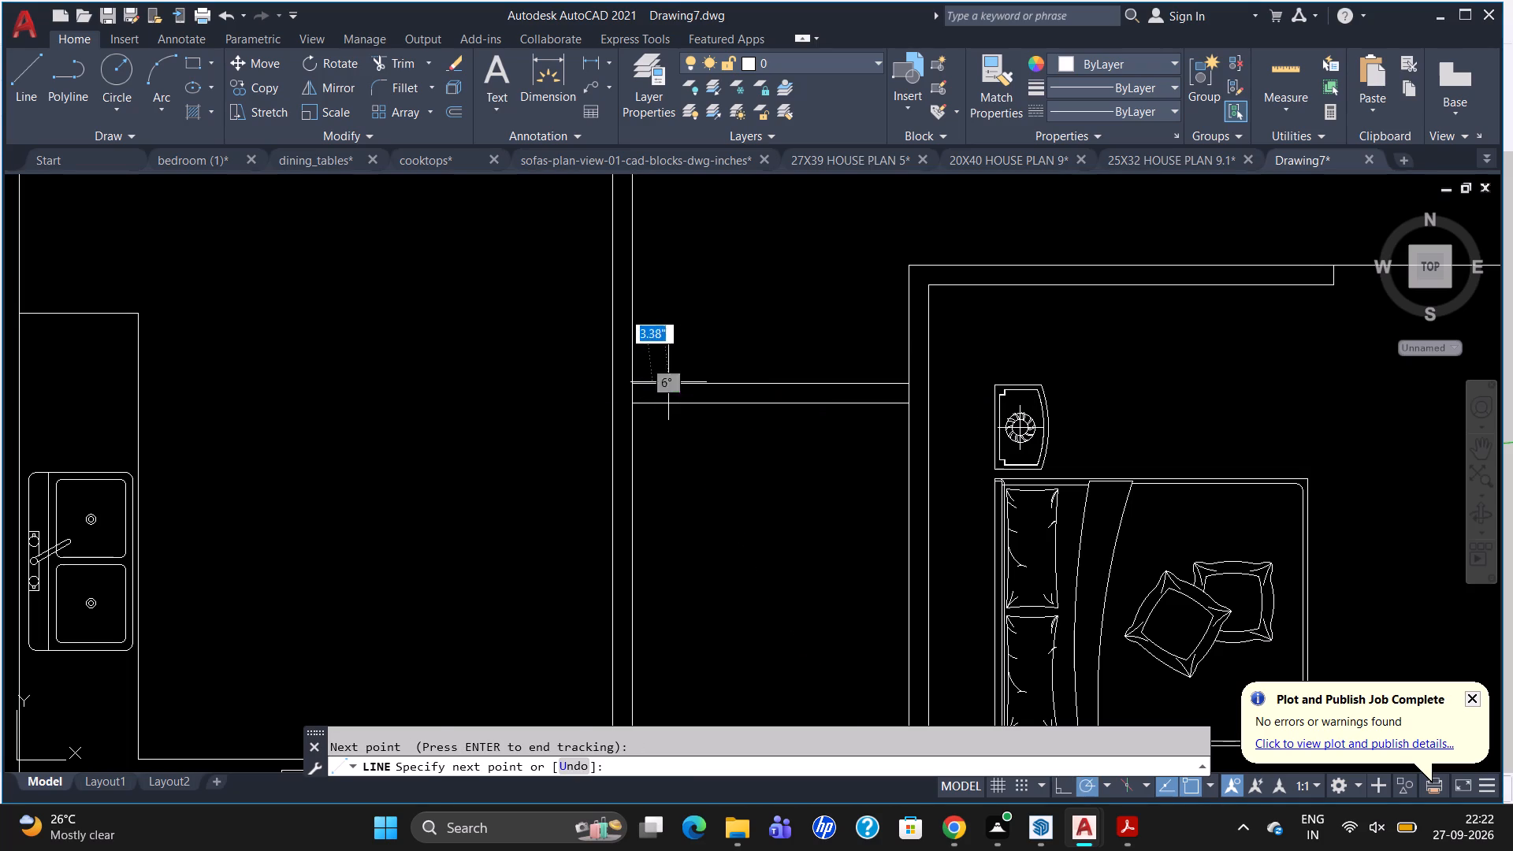
{"action": "scroll", "coordinate": [667, 414], "scroll_direction": "up", "scroll_amount": 3}
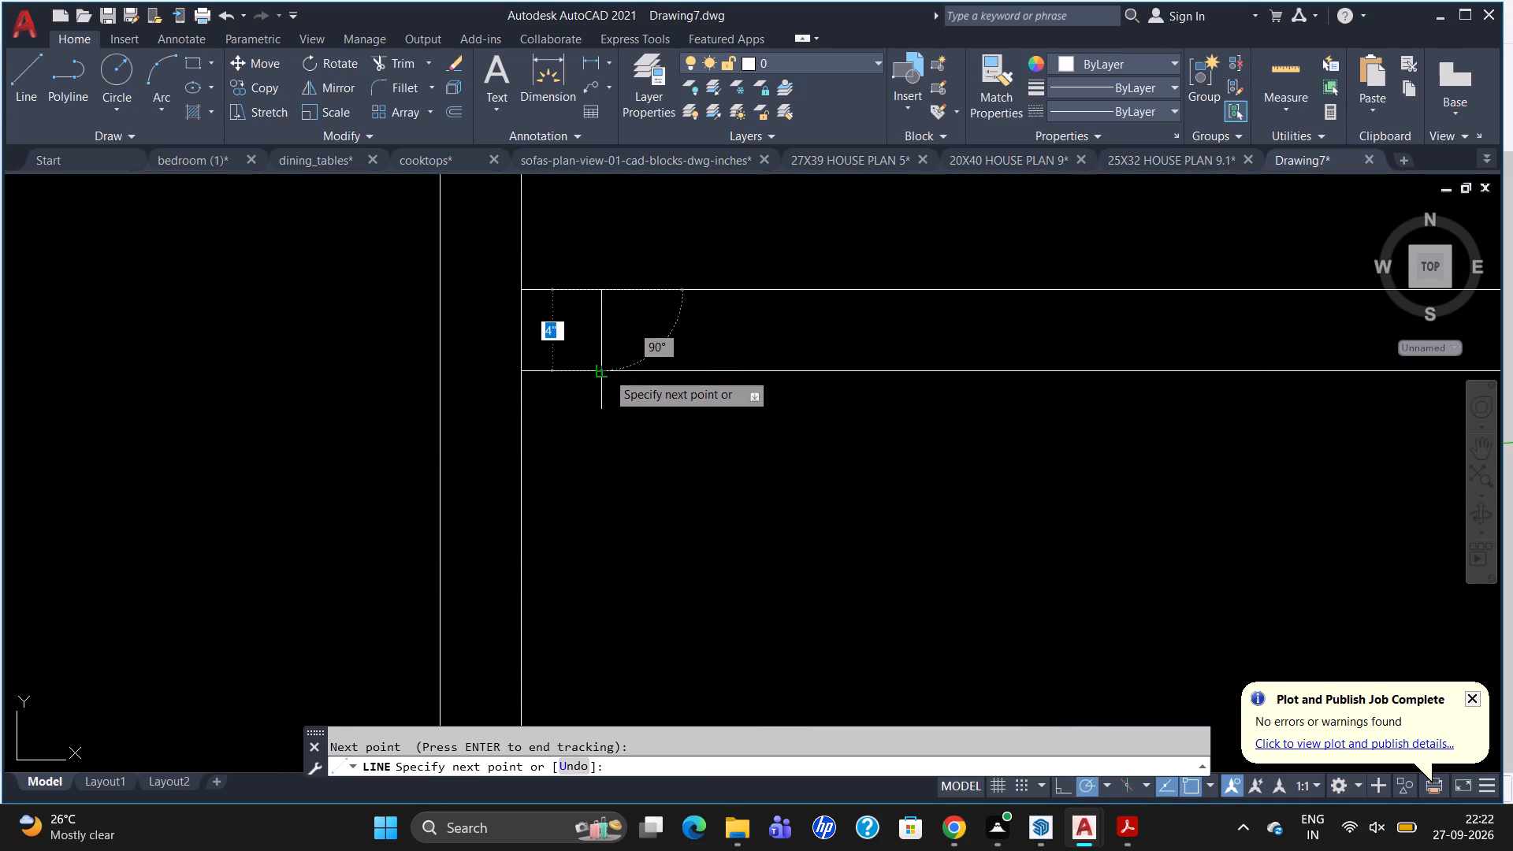
{"action": "left_click", "coordinate": [608, 371]}
{"action": "key", "text": "space"}
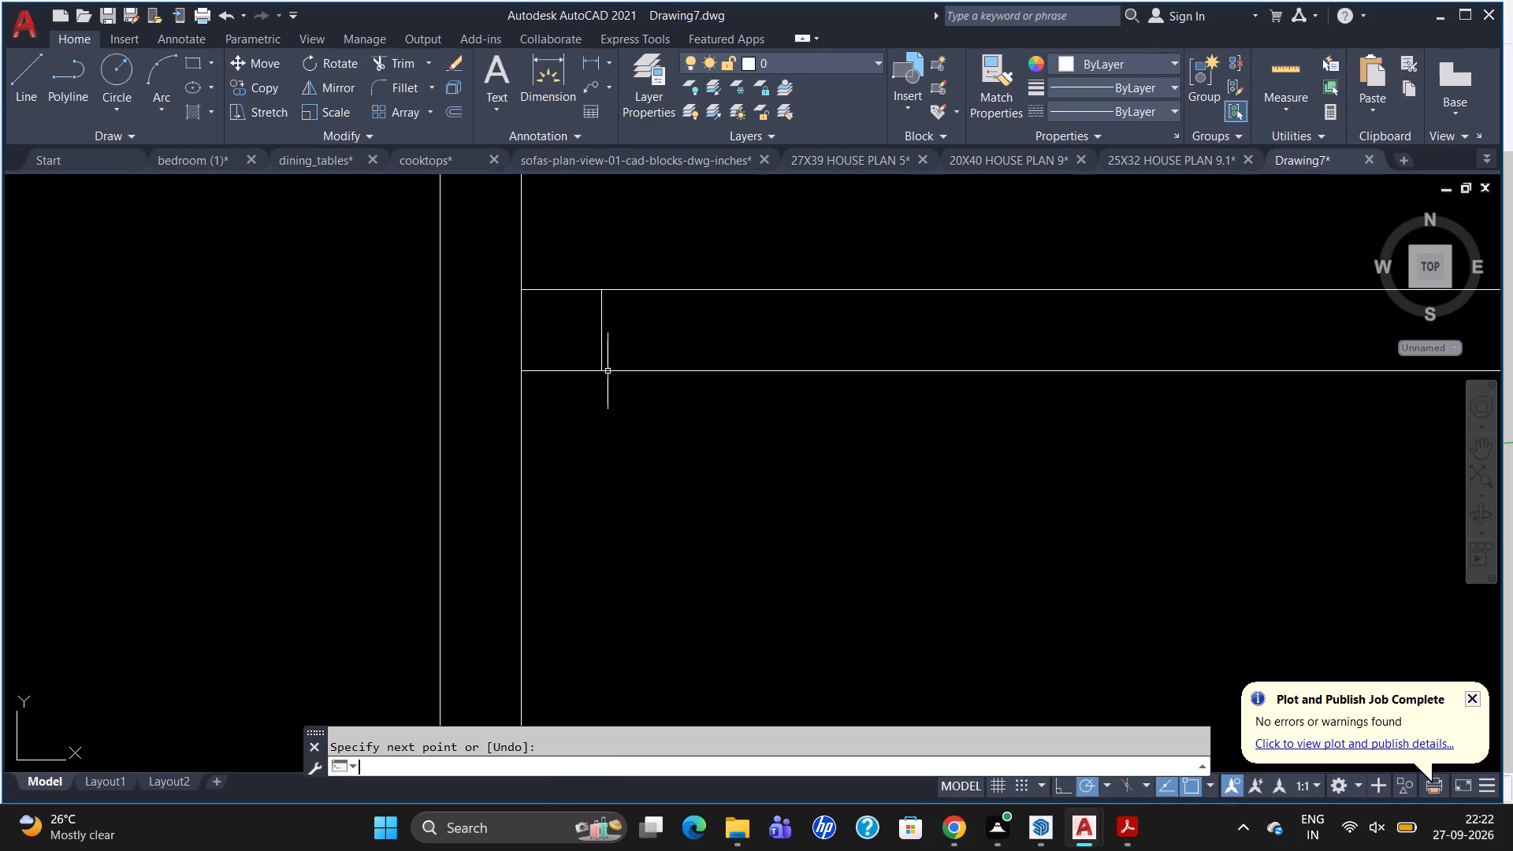
Offset the jamb line 3' east to mark the other side of the door opening.
{"action": "key", "text": "o"}
{"action": "key", "text": "Return"}
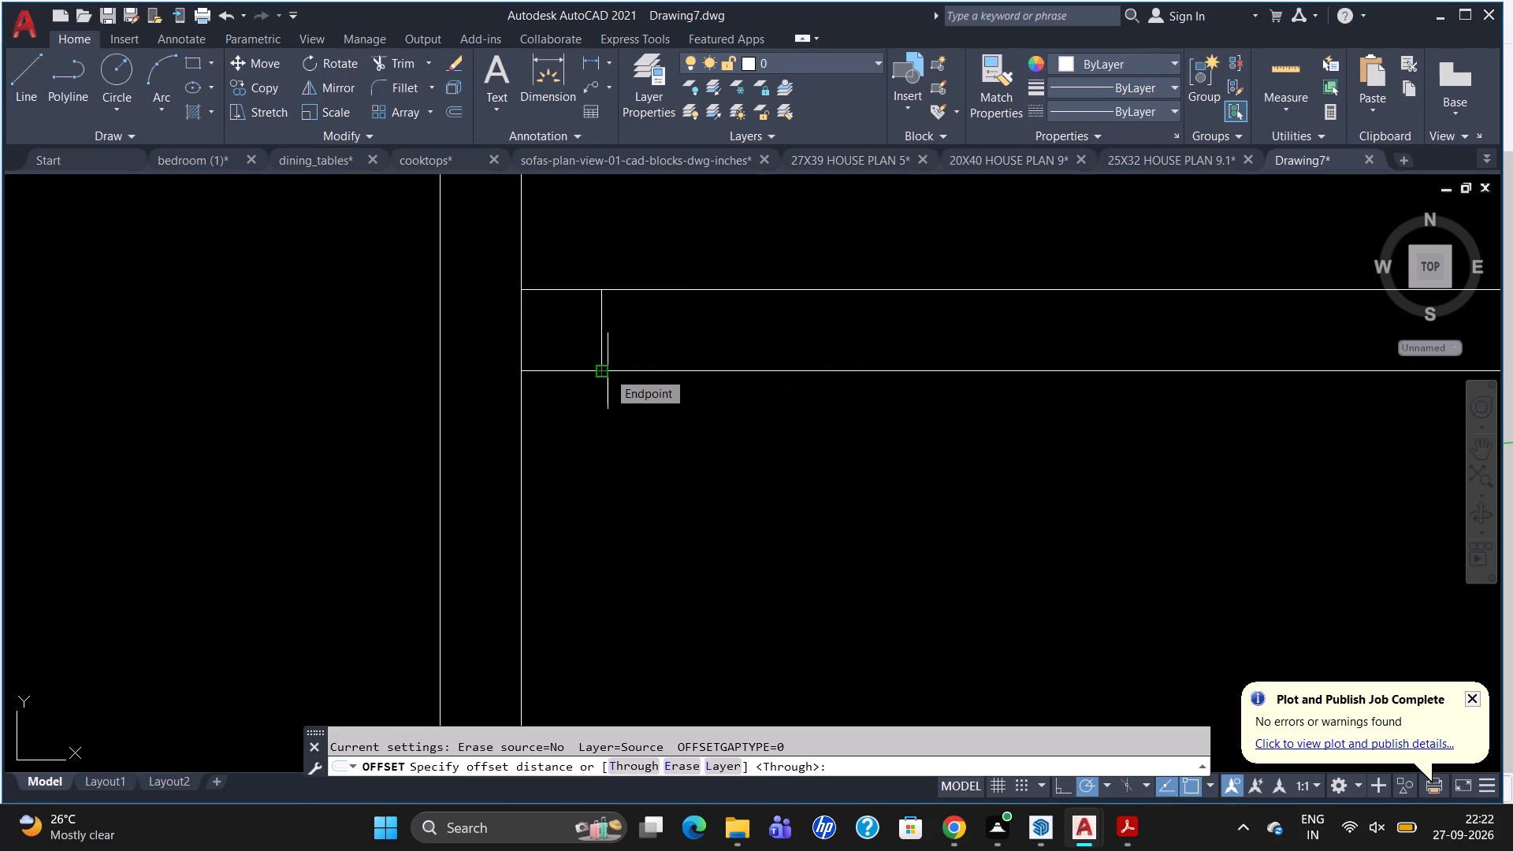
{"action": "type", "text": "3'"}
{"action": "key", "text": "Return"}
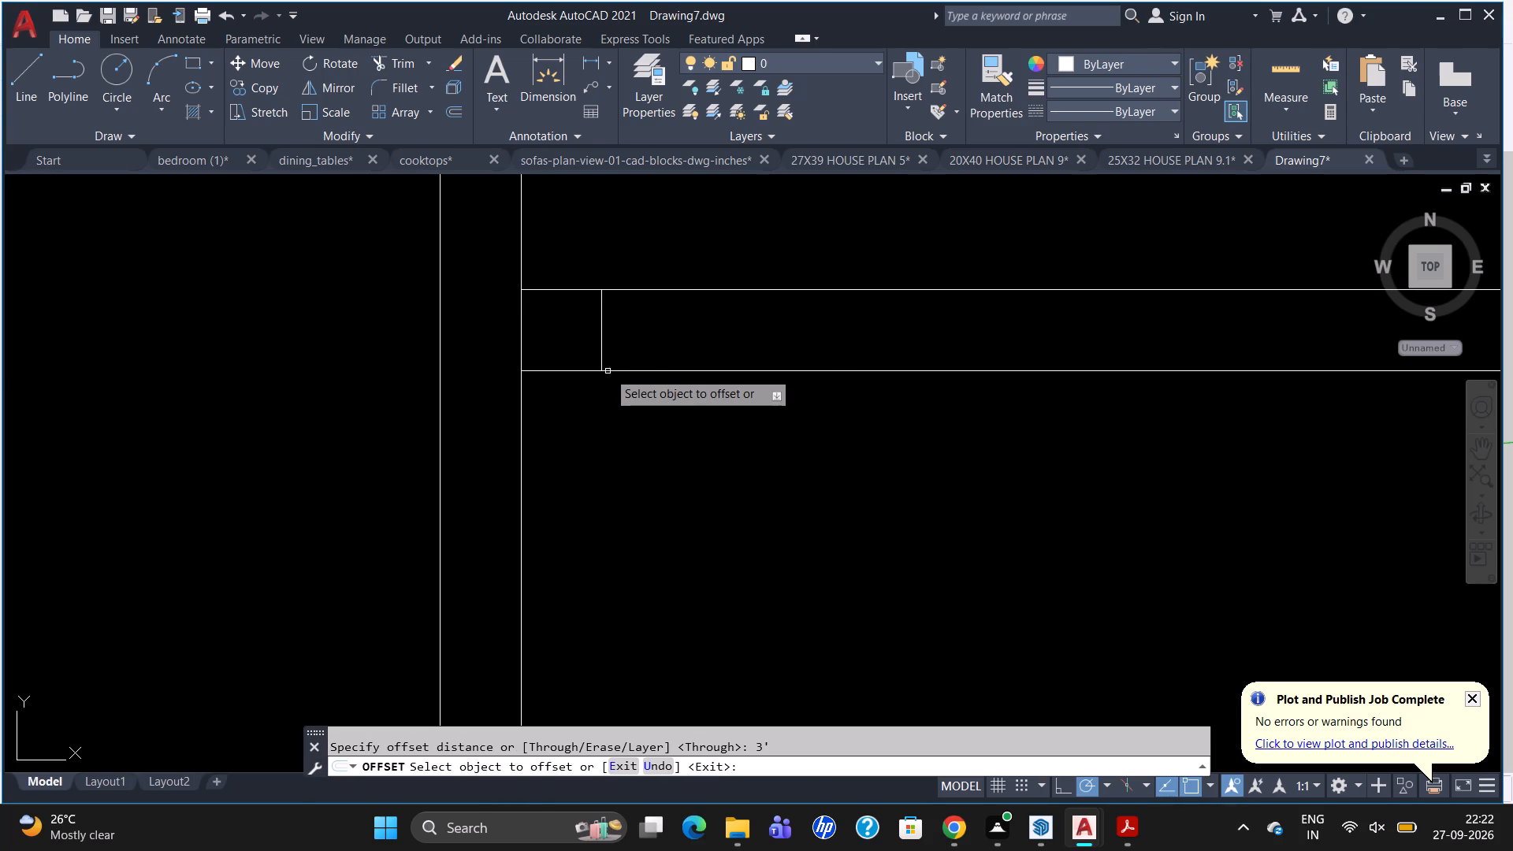
{"action": "left_click", "coordinate": [601, 355]}
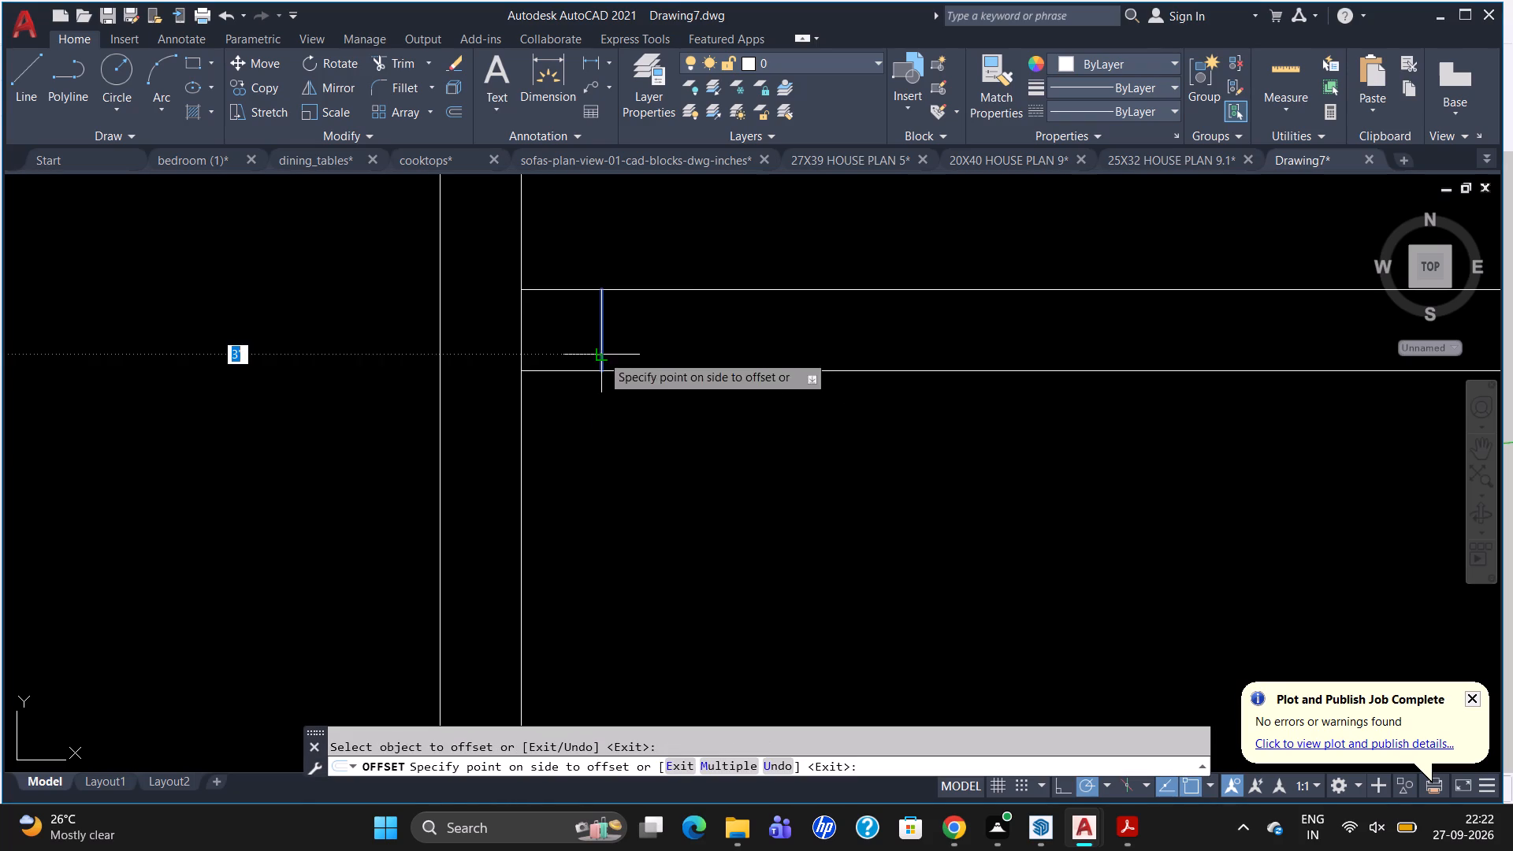
{"action": "left_click", "coordinate": [784, 318]}
{"action": "scroll", "coordinate": [785, 333], "scroll_direction": "down", "scroll_amount": 3}
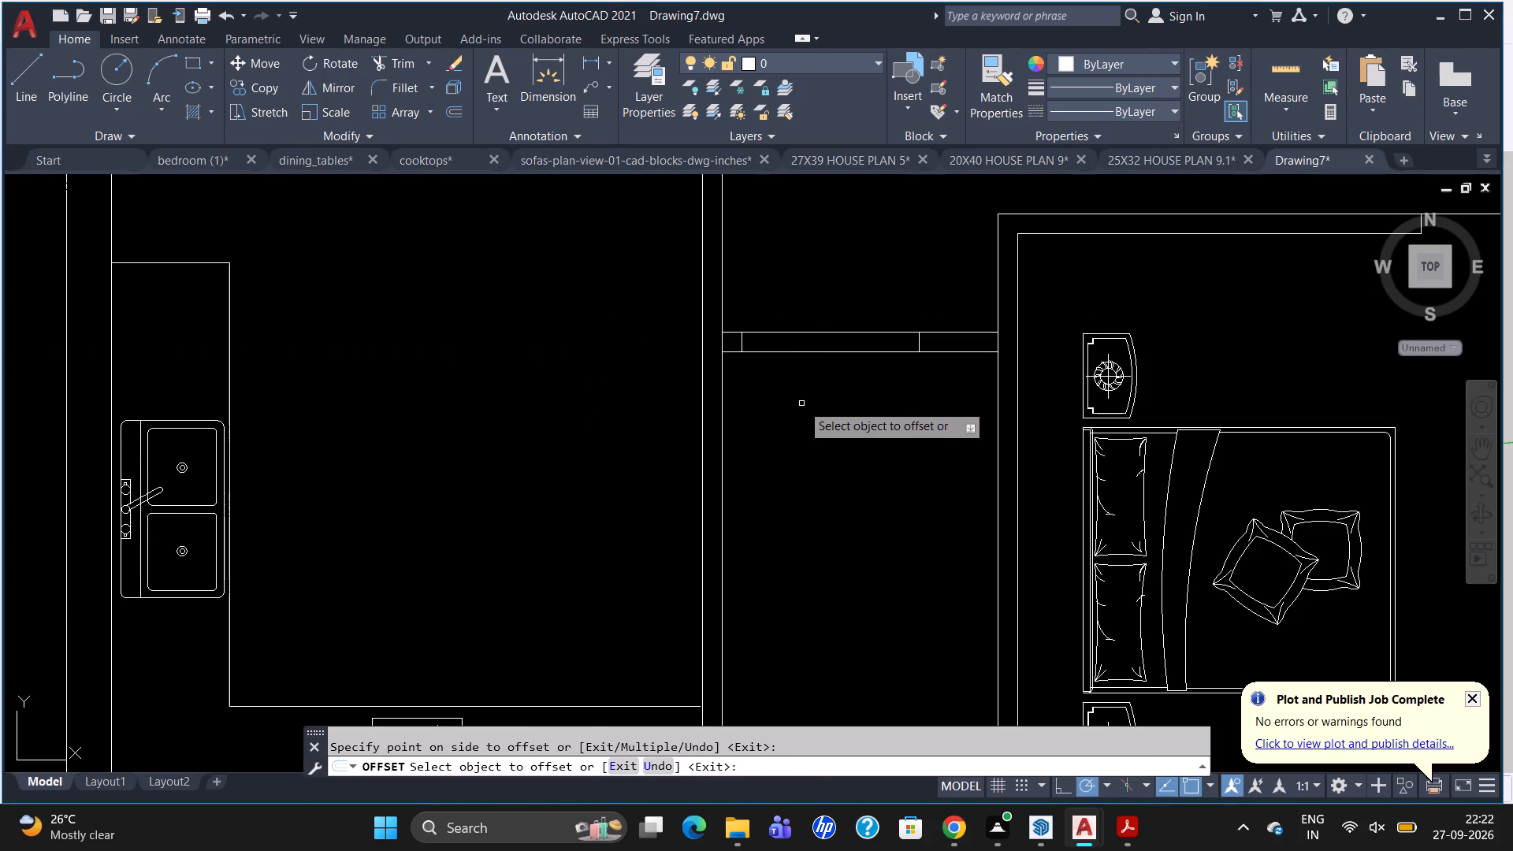
{"action": "key", "text": "space"}
Trim the north line of the passage cross wall between the two jamb lines.
{"action": "type", "text": "TR"}
{"action": "key", "text": "Return"}
{"action": "key", "text": "Return"}
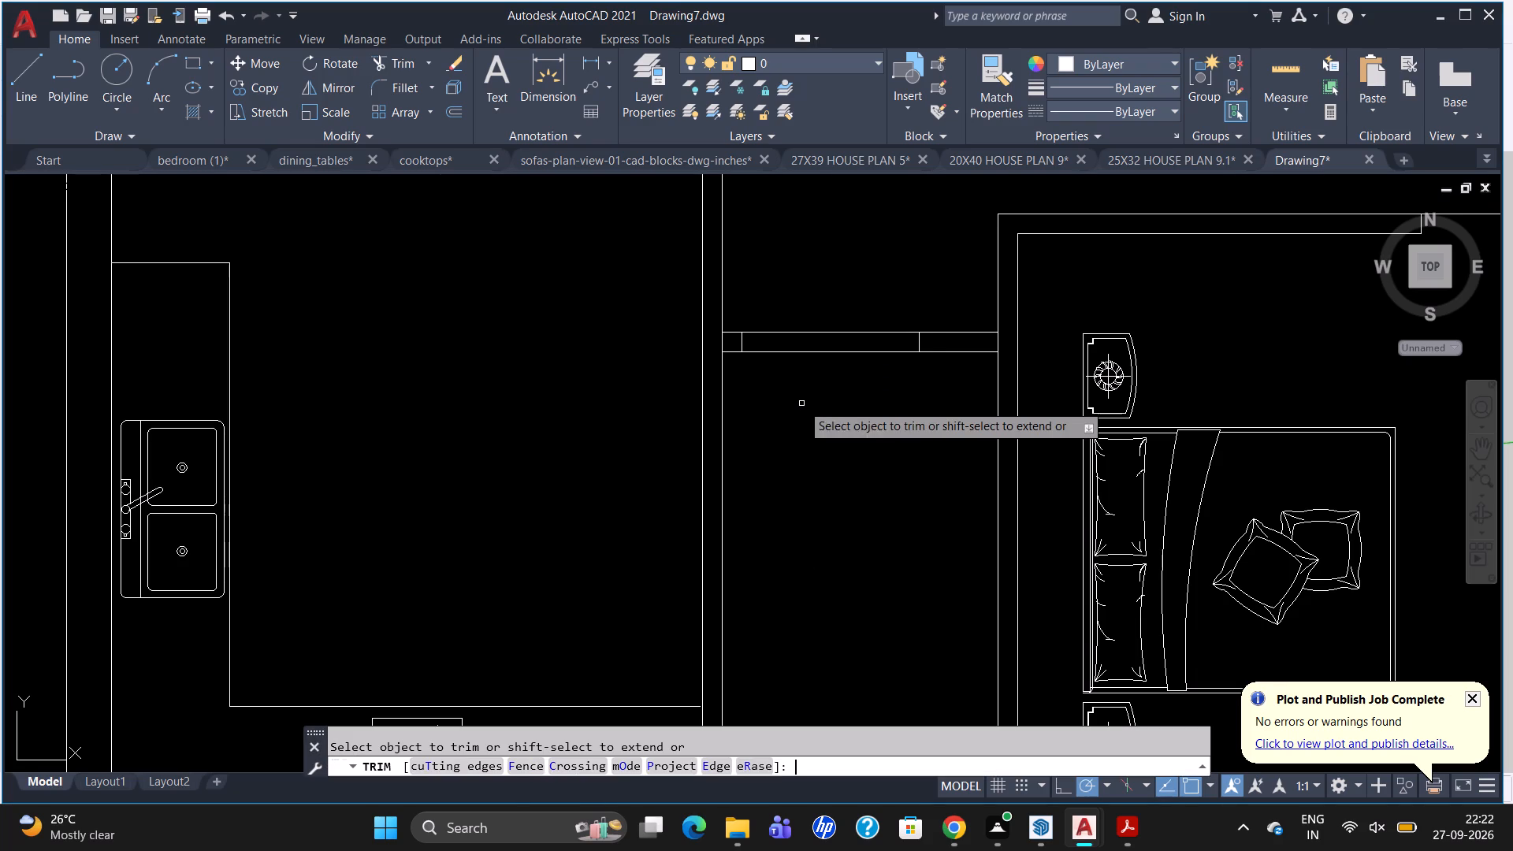
{"action": "left_click", "coordinate": [853, 333]}
{"action": "scroll", "coordinate": [853, 333], "scroll_direction": "down", "scroll_amount": 3}
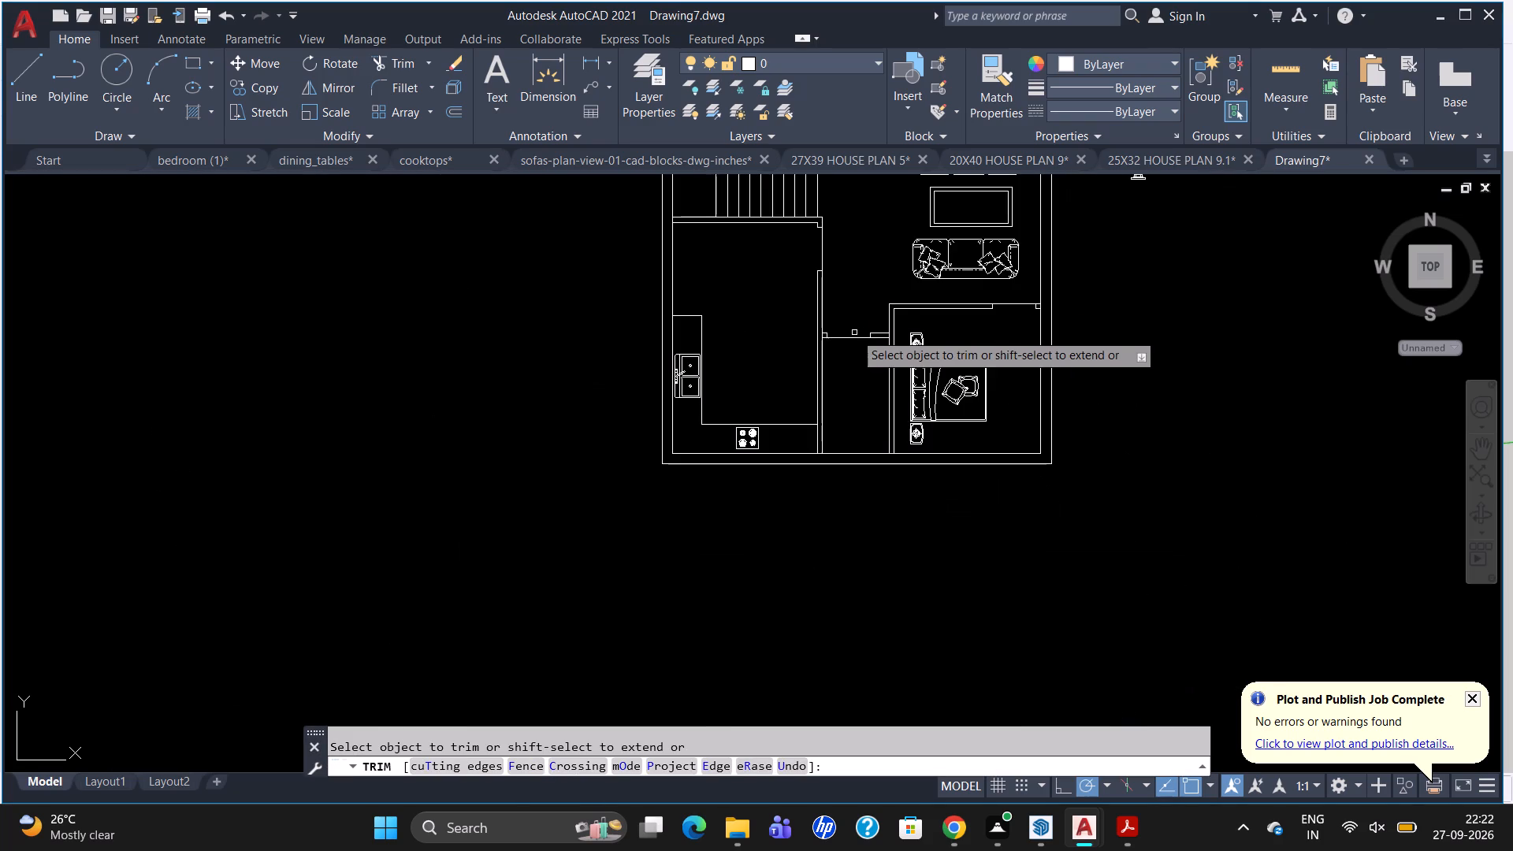
{"action": "scroll", "coordinate": [854, 355], "scroll_direction": "down", "scroll_amount": 1}
{"action": "key", "text": "Escape"}
Set the door block east of the plan to its 90° open position.
{"action": "scroll", "coordinate": [879, 424], "scroll_direction": "down", "scroll_amount": 1}
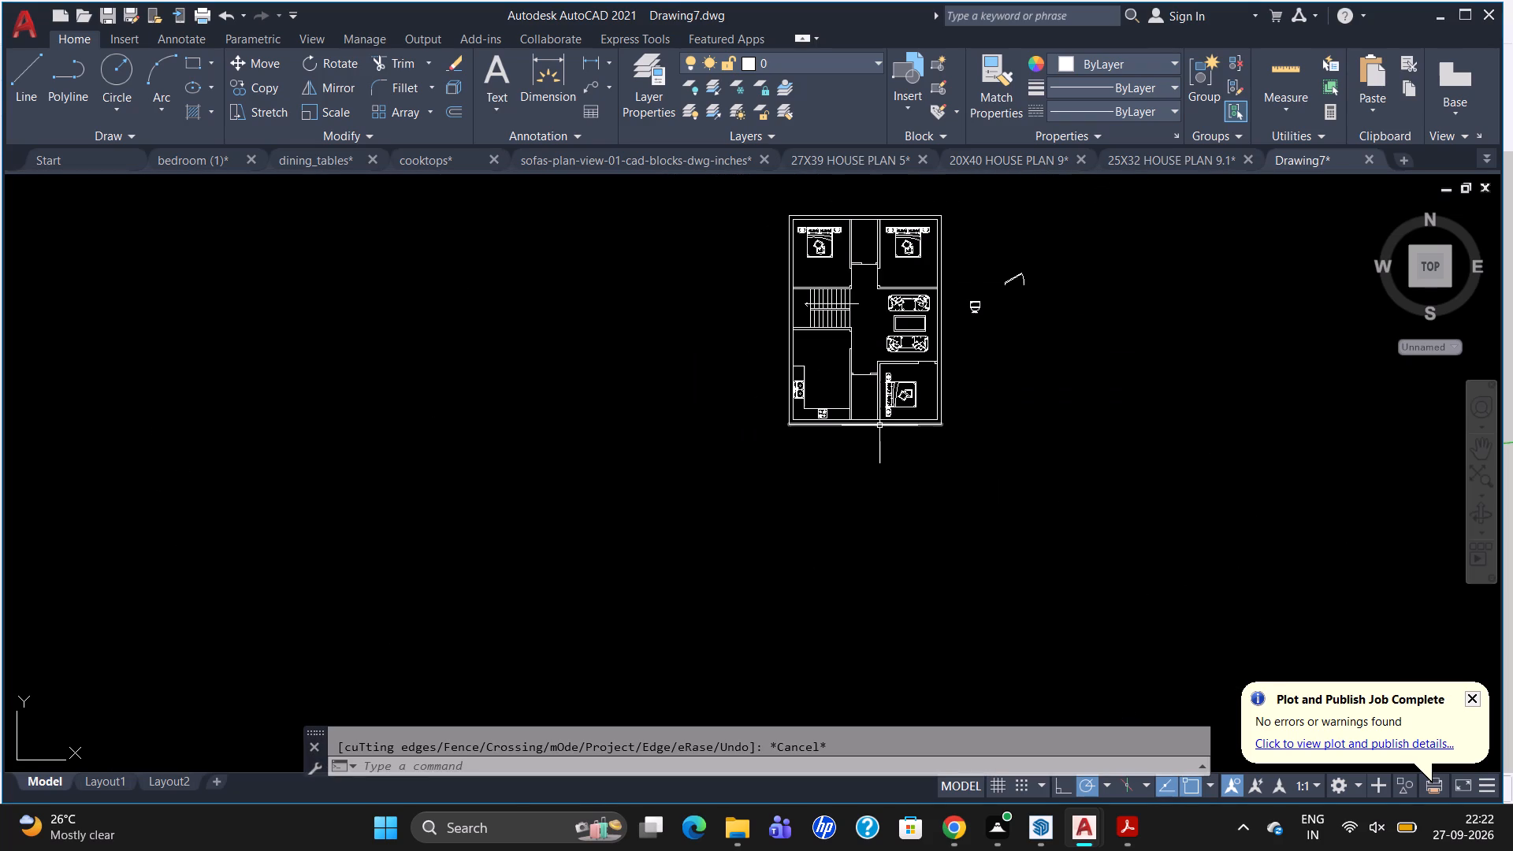
{"action": "scroll", "coordinate": [992, 283], "scroll_direction": "up", "scroll_amount": 1}
{"action": "left_click", "coordinate": [1020, 274]}
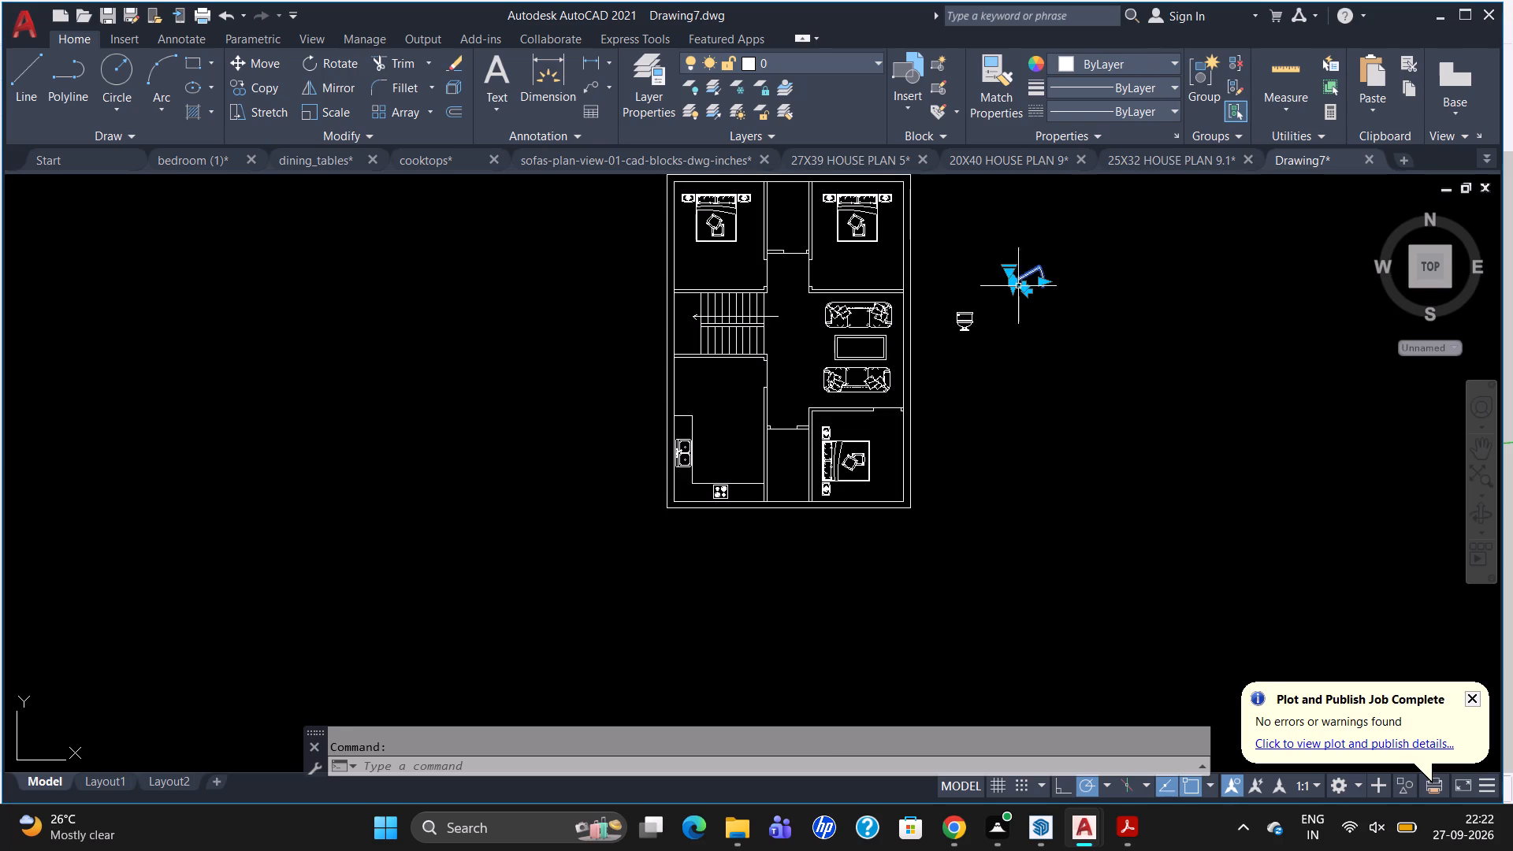
{"action": "left_click", "coordinate": [1007, 269]}
{"action": "left_click", "coordinate": [1034, 332]}
Copy the door block from east of the plan to the west jamb of the passage cross wall opening.
{"action": "type", "text": "CO"}
{"action": "key", "text": "Return"}
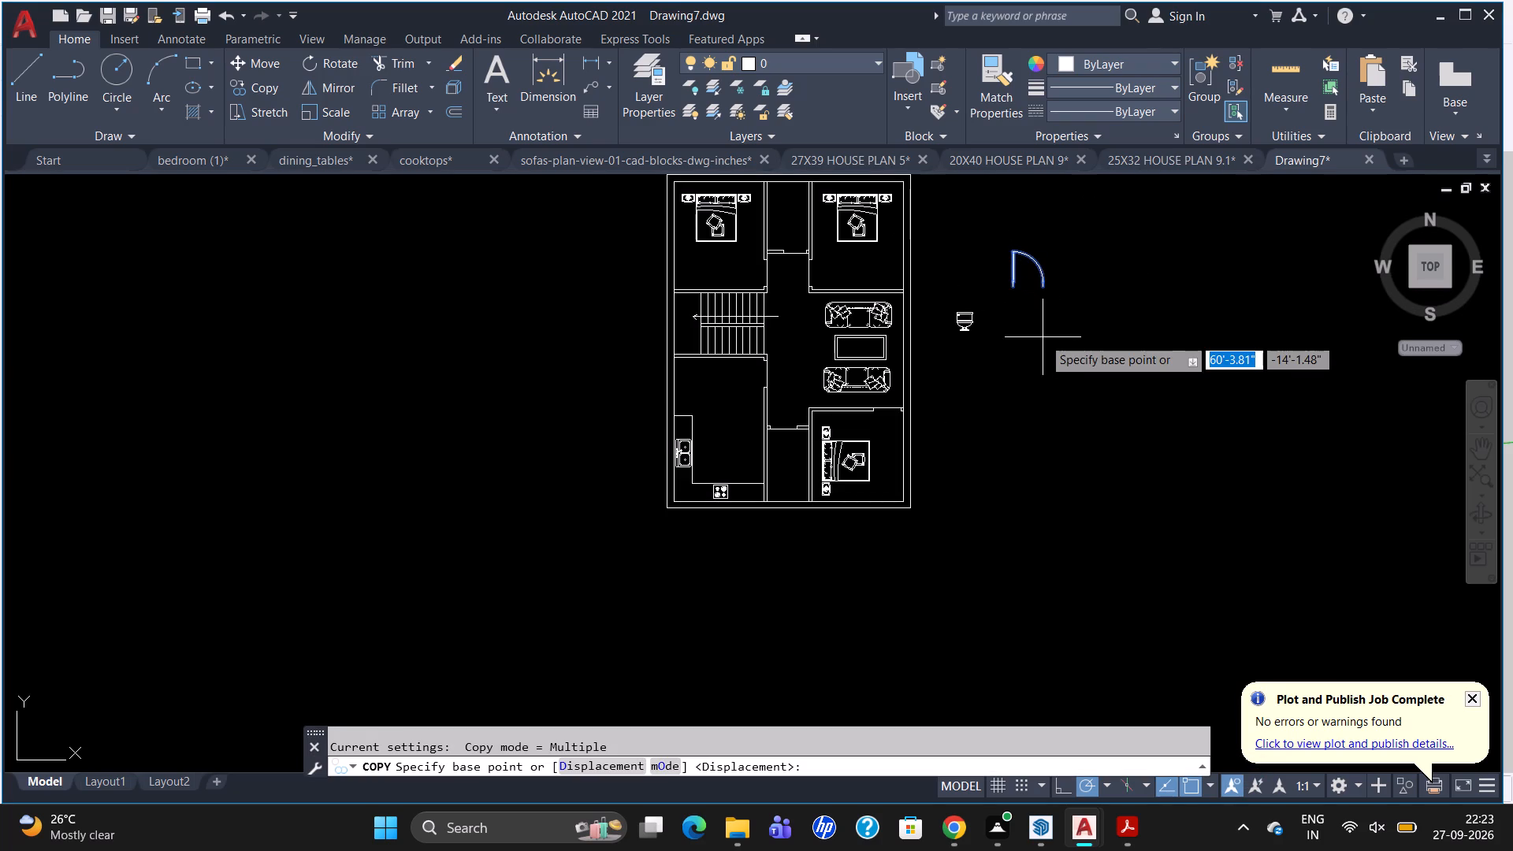
{"action": "left_click", "coordinate": [1006, 292]}
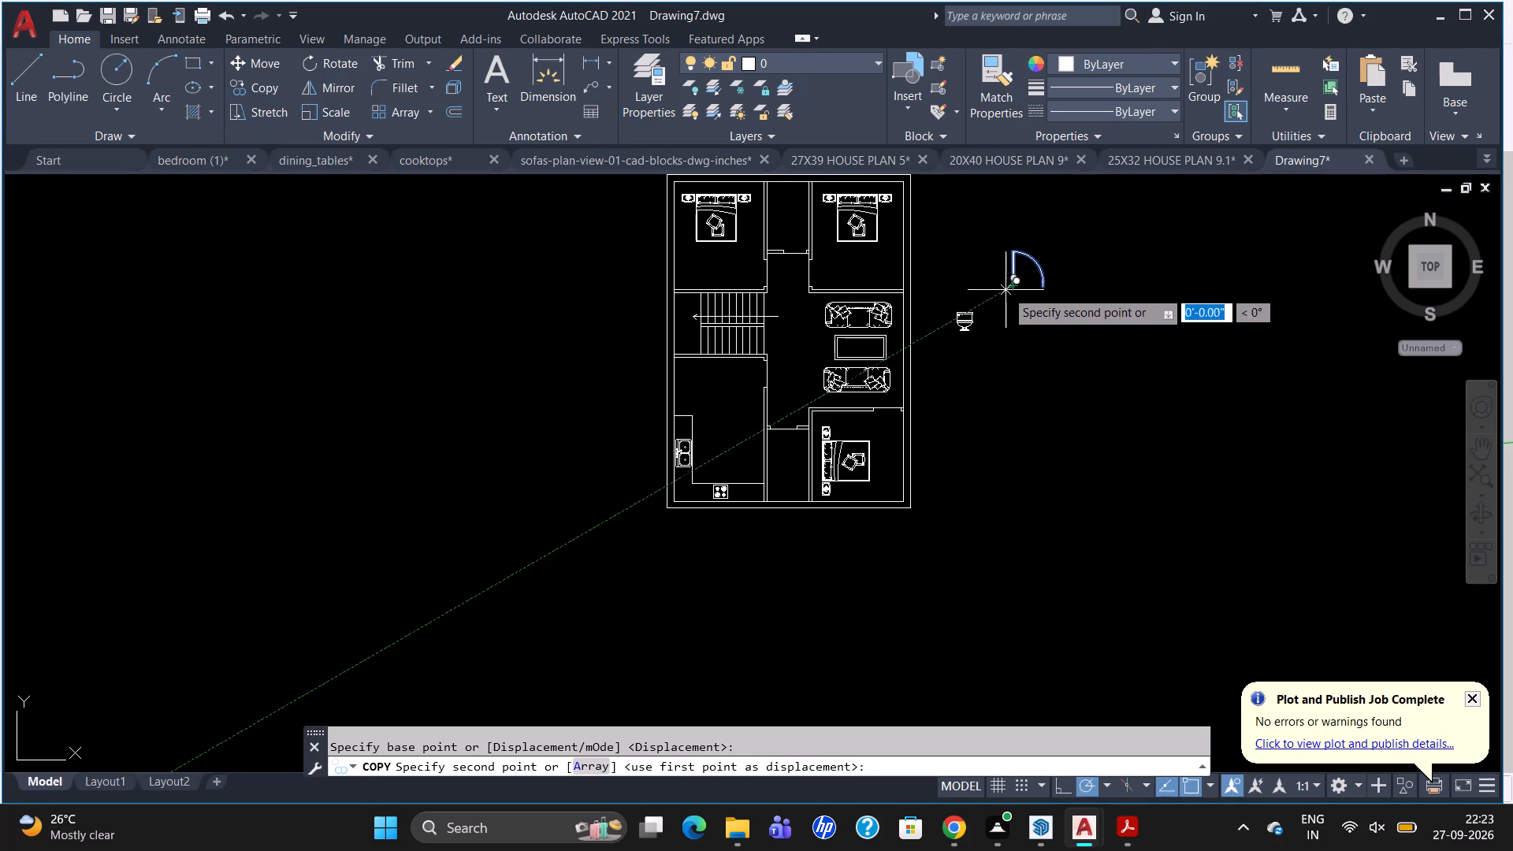
{"action": "scroll", "coordinate": [787, 435], "scroll_direction": "up", "scroll_amount": 4}
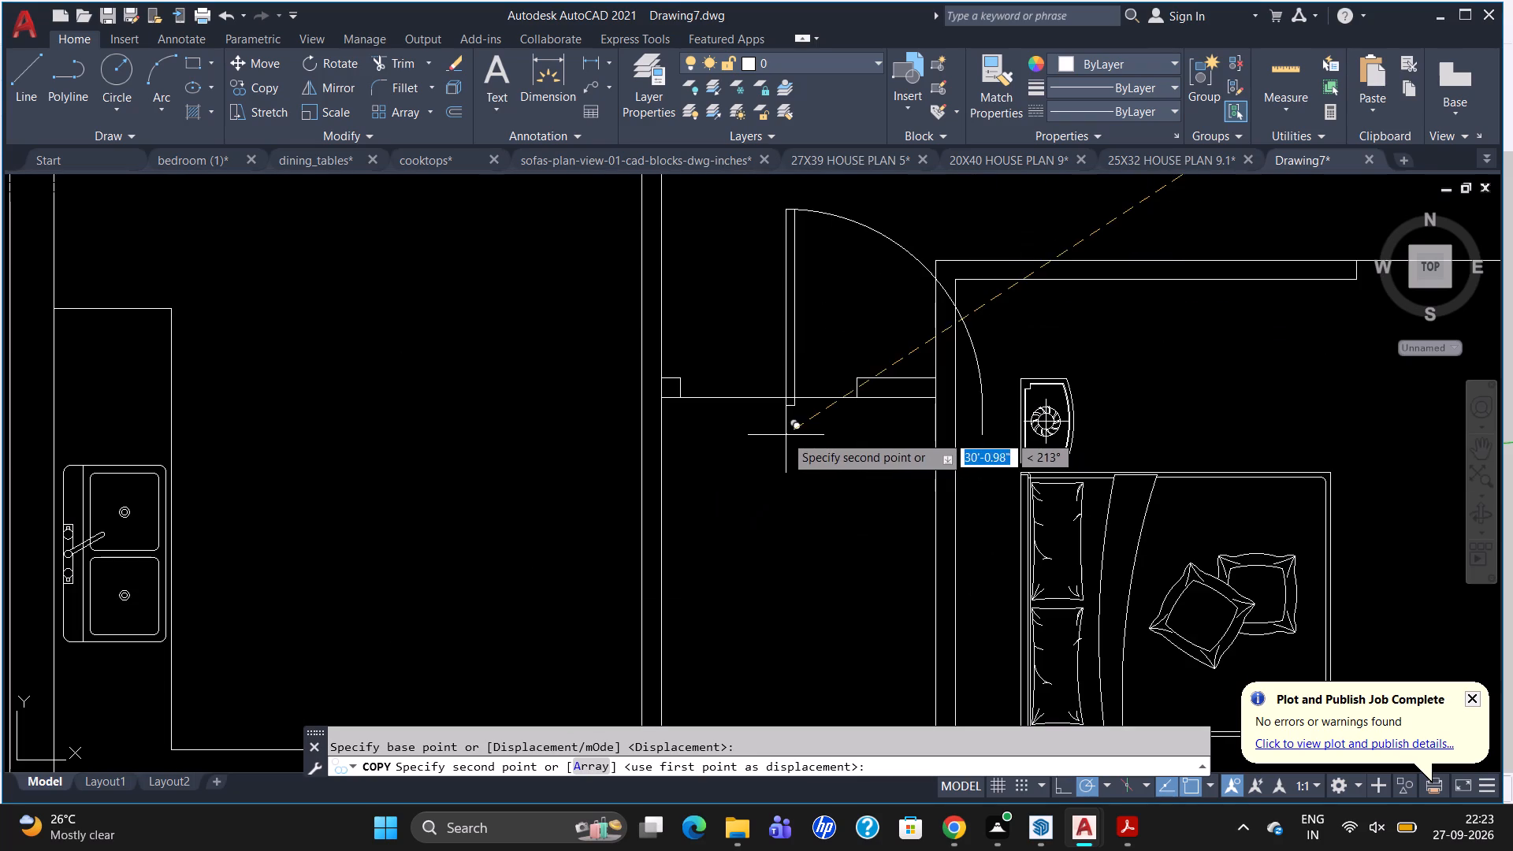
{"action": "scroll", "coordinate": [697, 393], "scroll_direction": "up", "scroll_amount": 3}
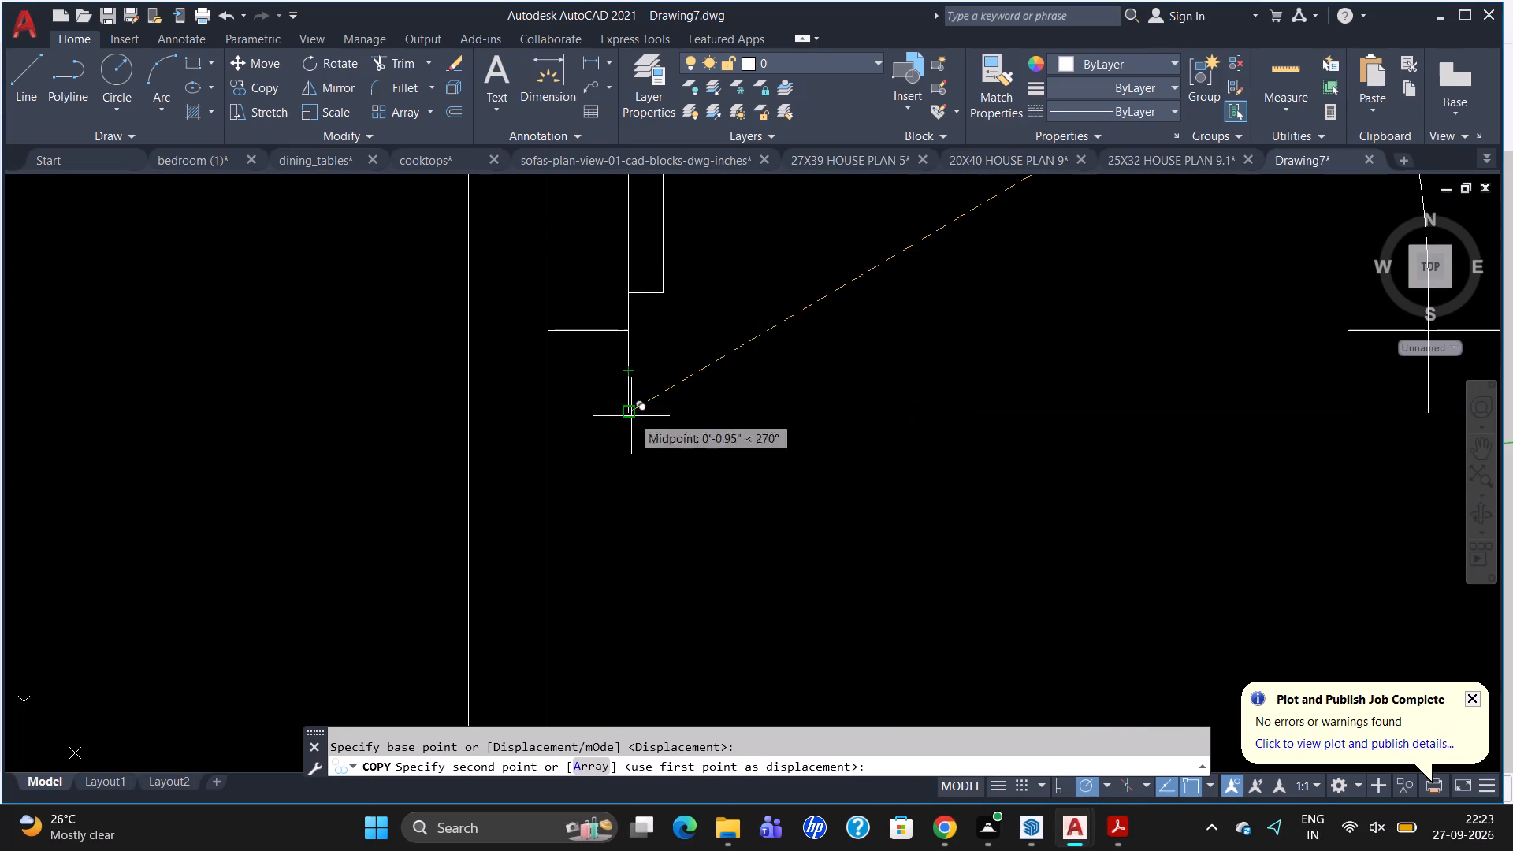
{"action": "left_click", "coordinate": [630, 418]}
{"action": "key", "text": "Escape"}
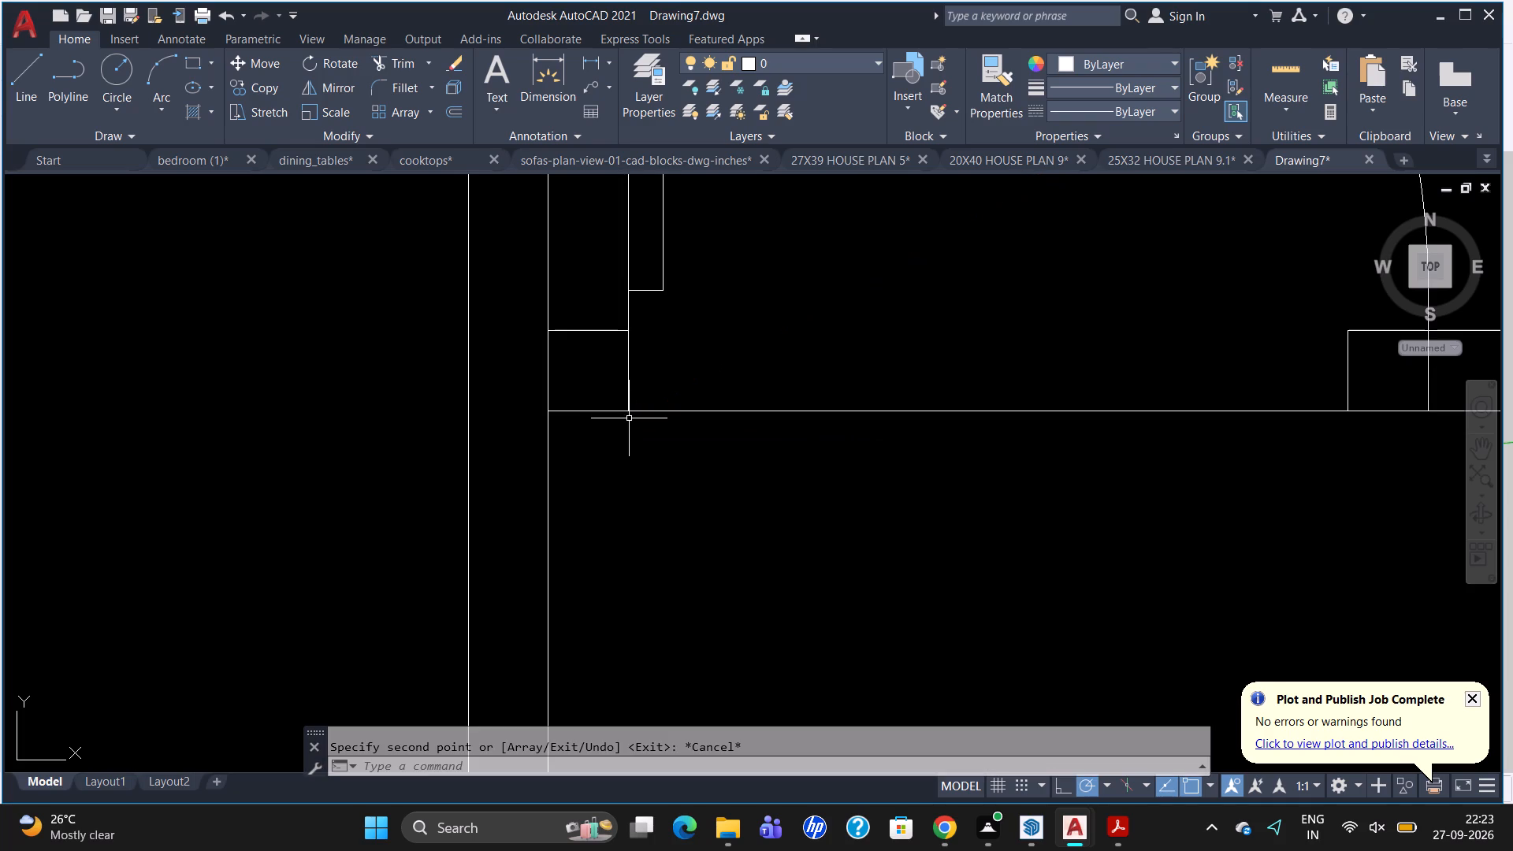
Scale the copied passage door down about its hinge corner to fit between the two jambs.
{"action": "left_click", "coordinate": [641, 293]}
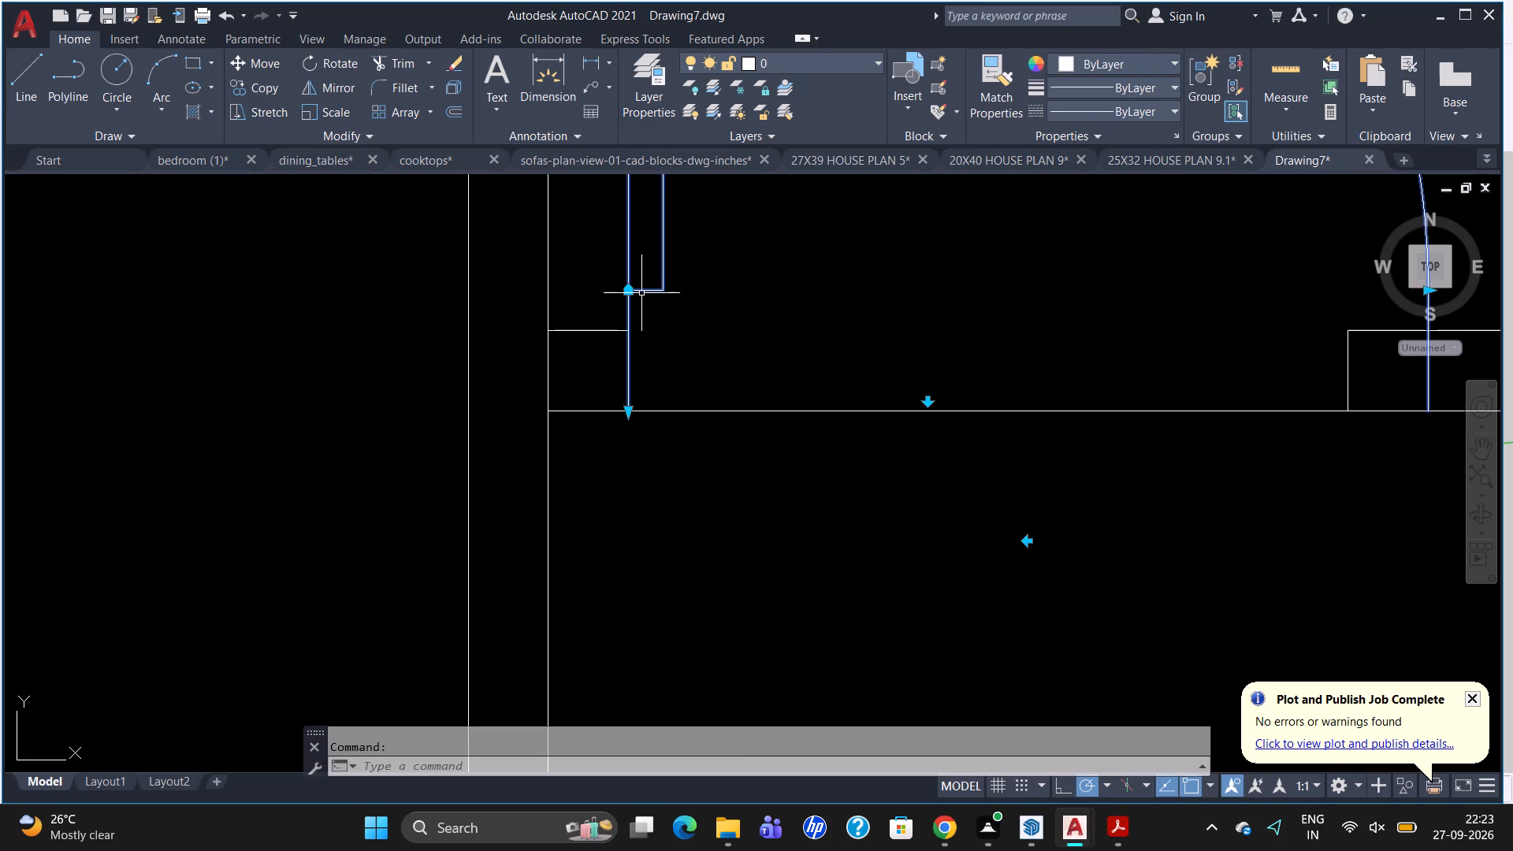
{"action": "scroll", "coordinate": [693, 366], "scroll_direction": "down", "scroll_amount": 2}
{"action": "key", "text": "s"}
{"action": "key", "text": "c"}
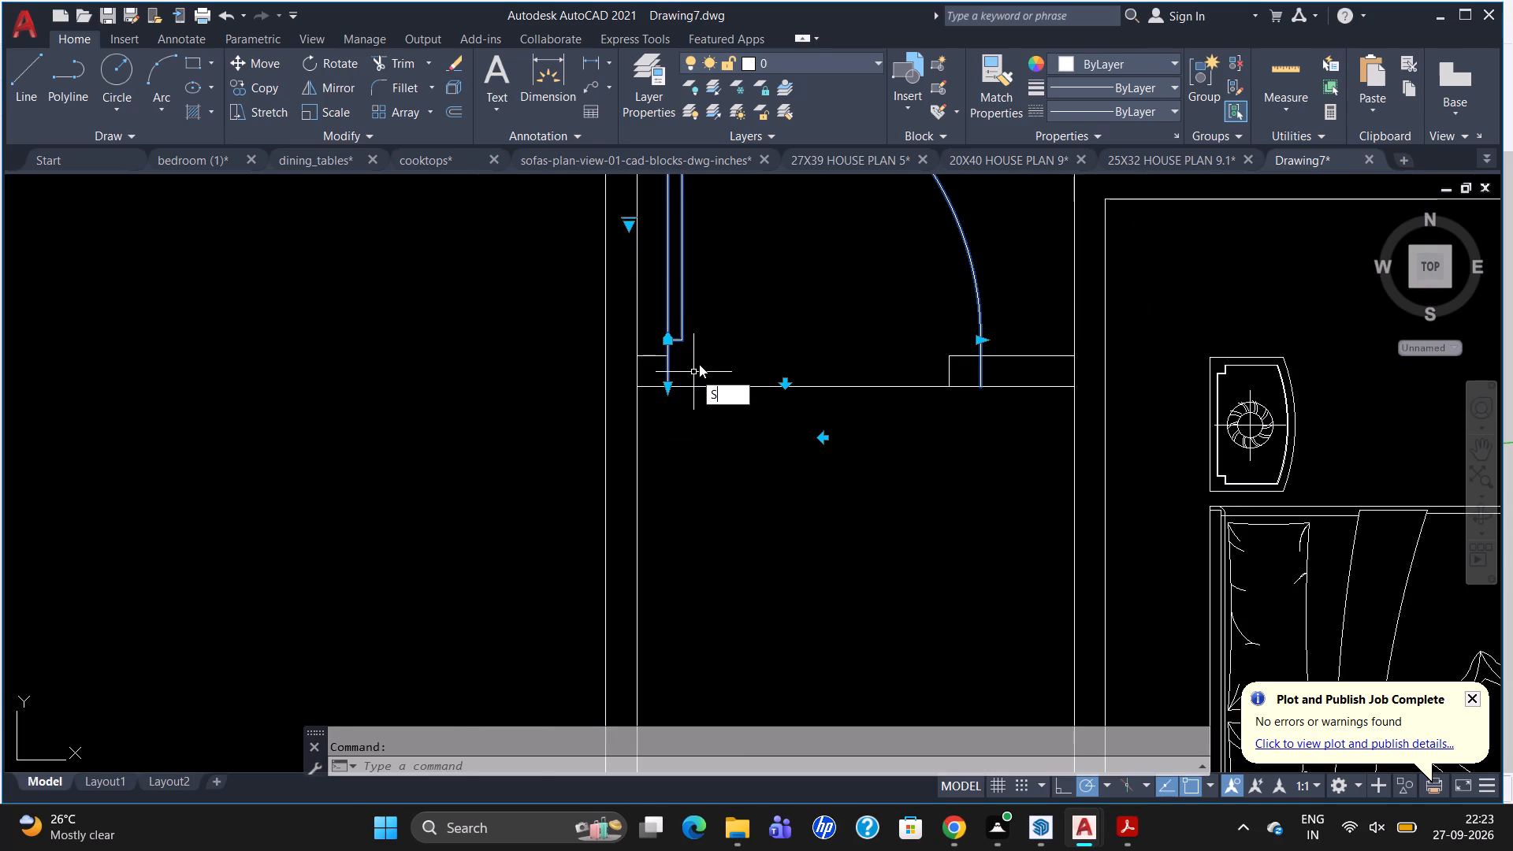
{"action": "key", "text": "Return"}
{"action": "left_click", "coordinate": [668, 383]}
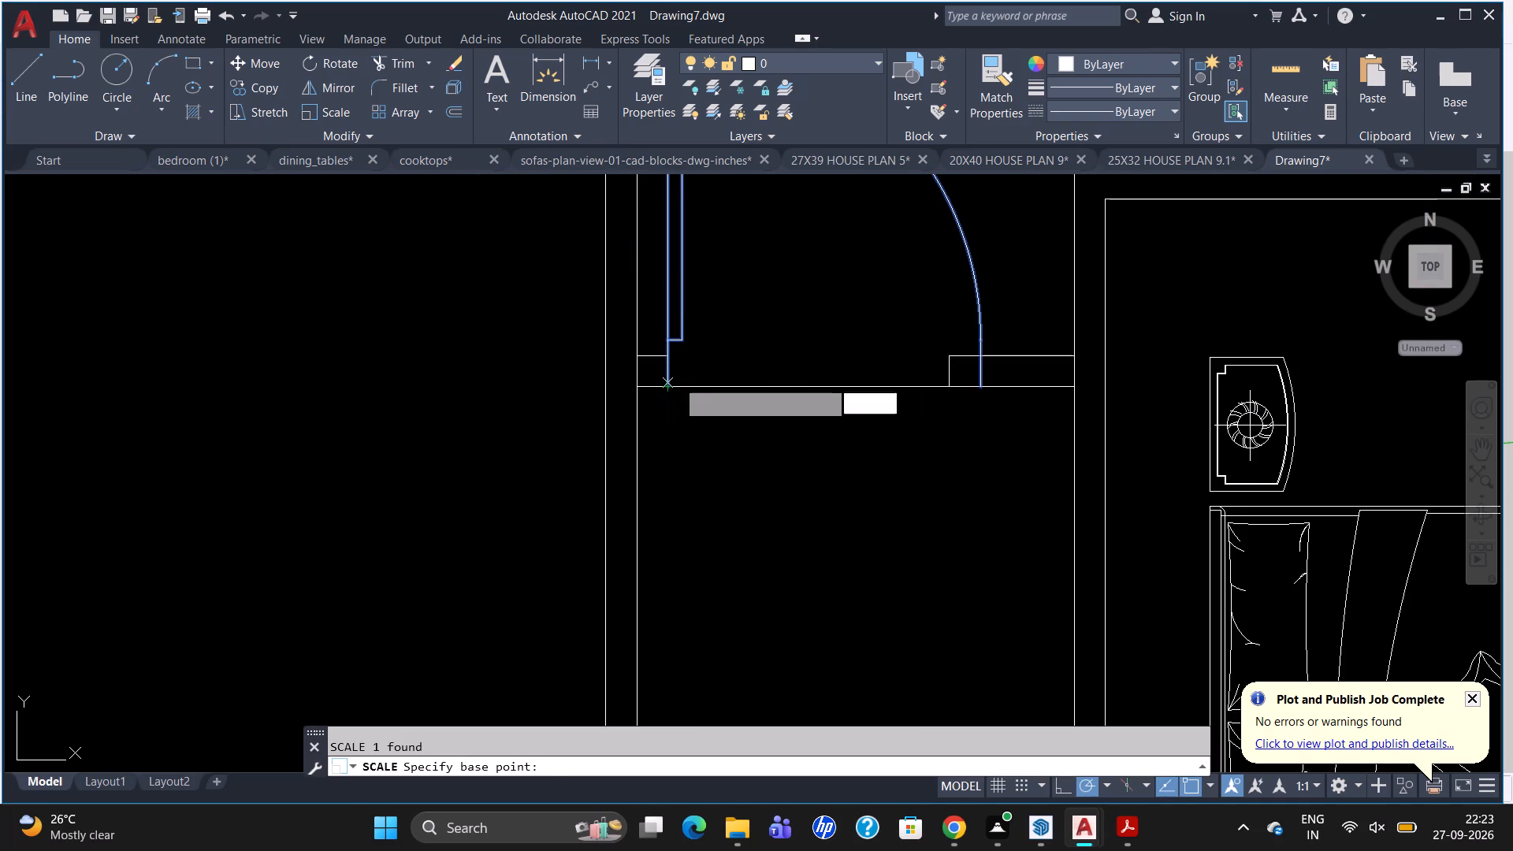
{"action": "left_click", "coordinate": [807, 303]}
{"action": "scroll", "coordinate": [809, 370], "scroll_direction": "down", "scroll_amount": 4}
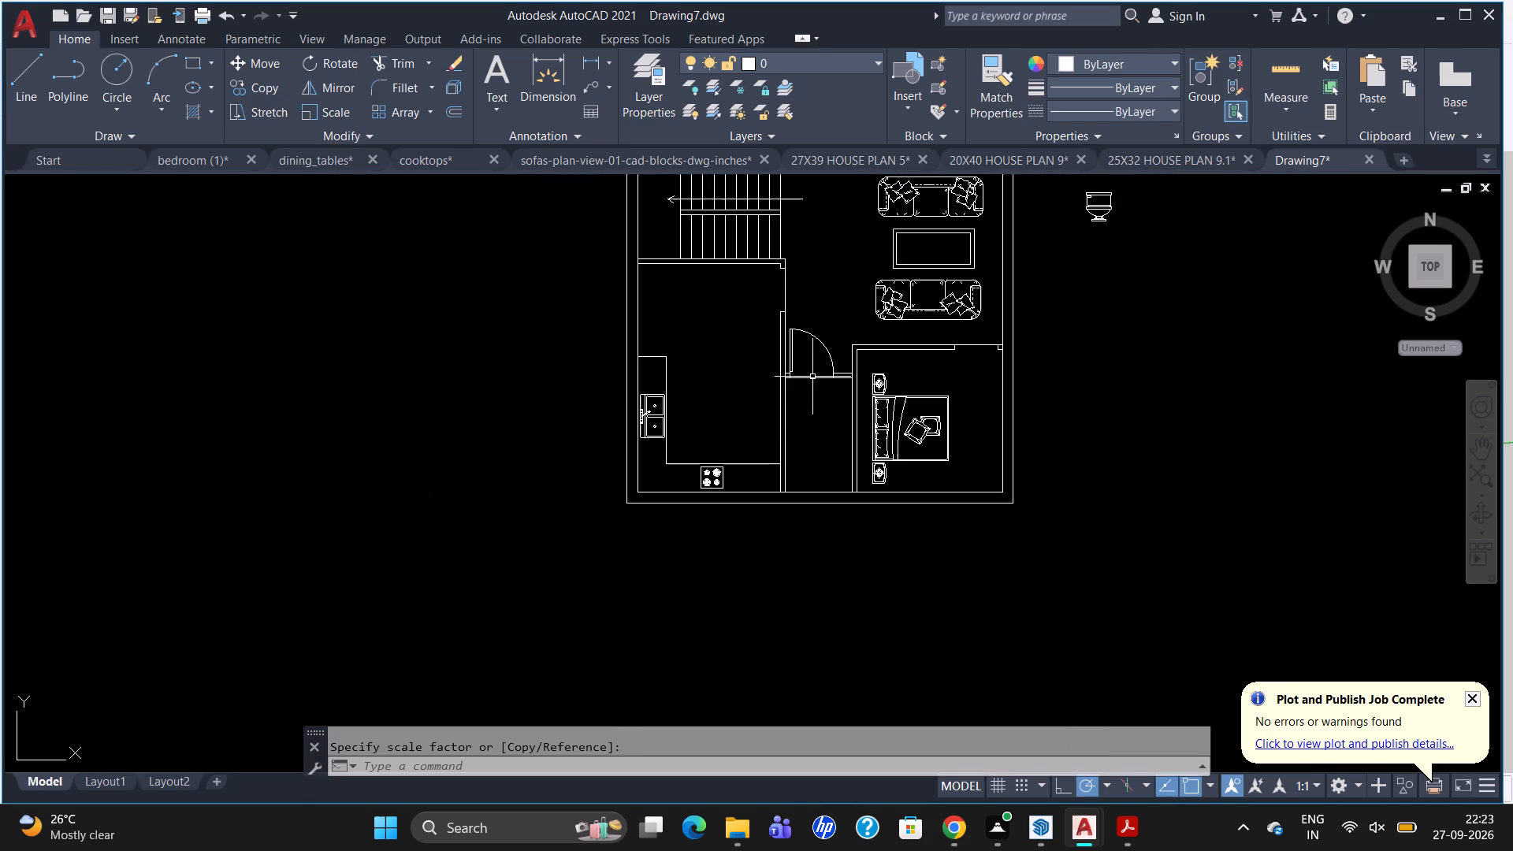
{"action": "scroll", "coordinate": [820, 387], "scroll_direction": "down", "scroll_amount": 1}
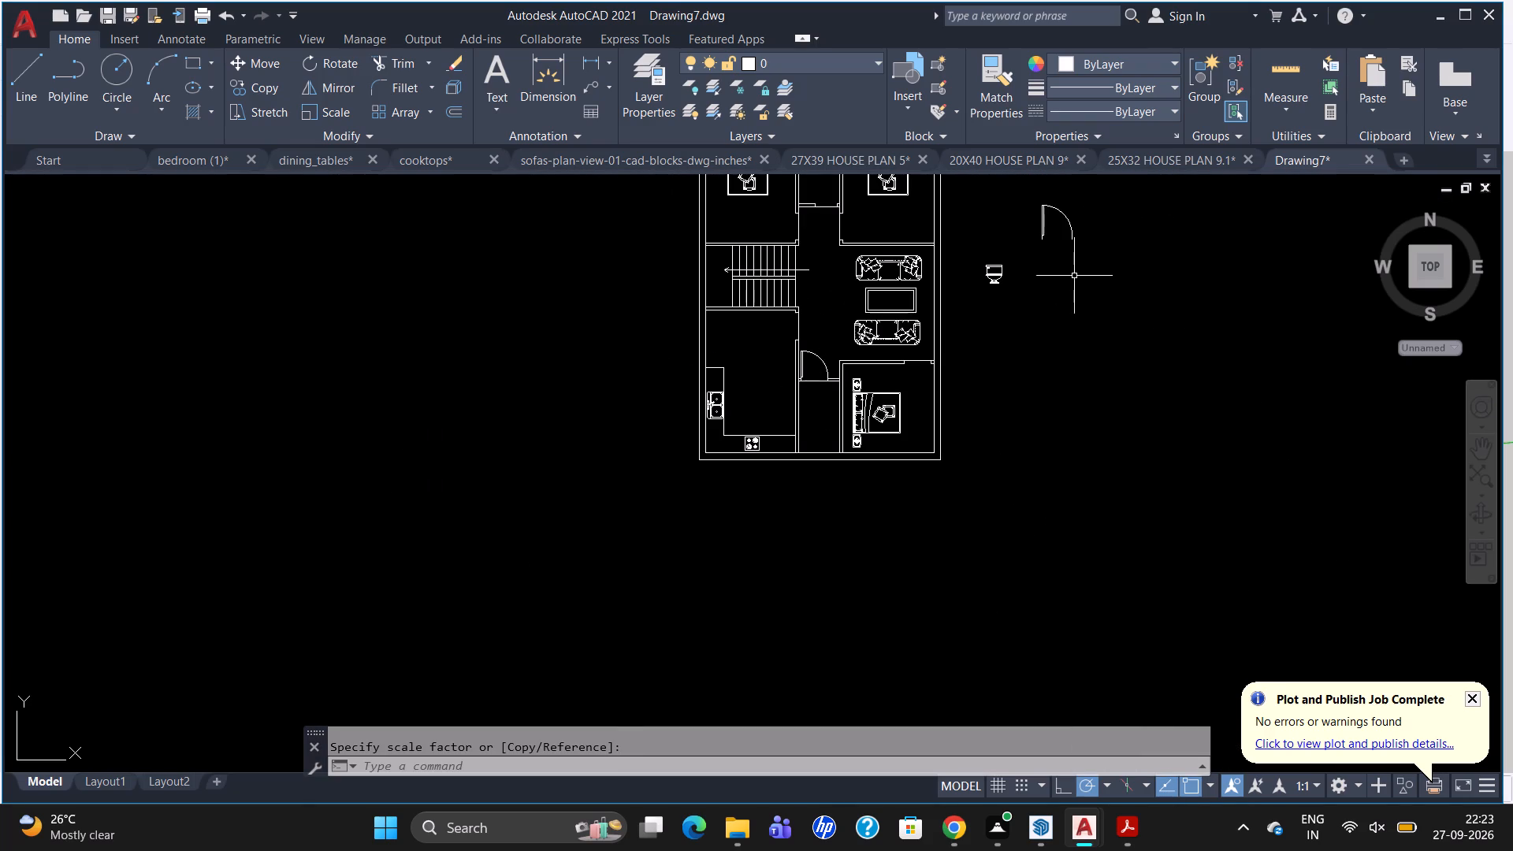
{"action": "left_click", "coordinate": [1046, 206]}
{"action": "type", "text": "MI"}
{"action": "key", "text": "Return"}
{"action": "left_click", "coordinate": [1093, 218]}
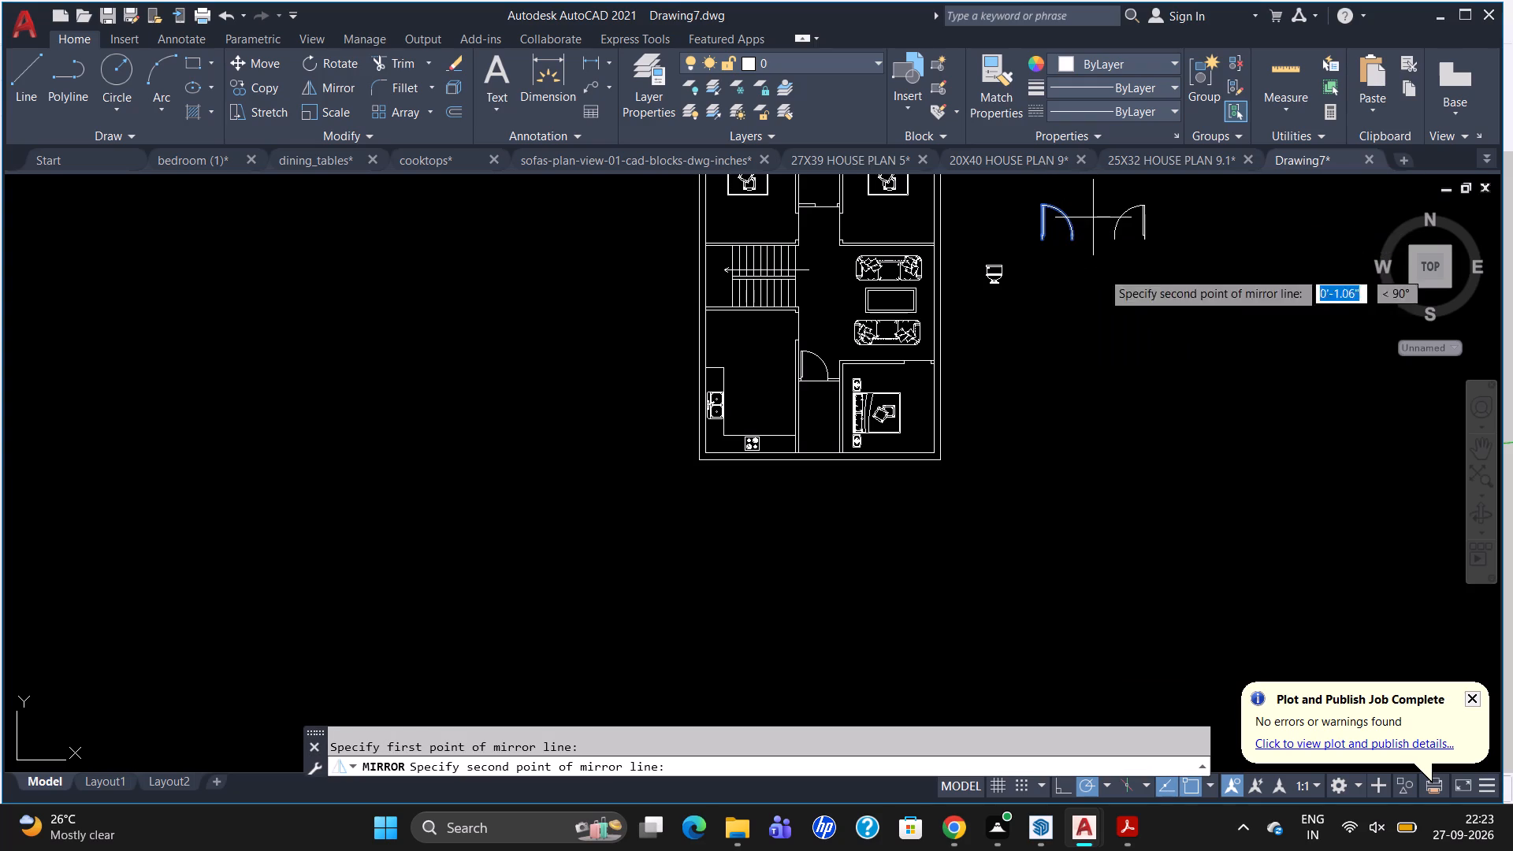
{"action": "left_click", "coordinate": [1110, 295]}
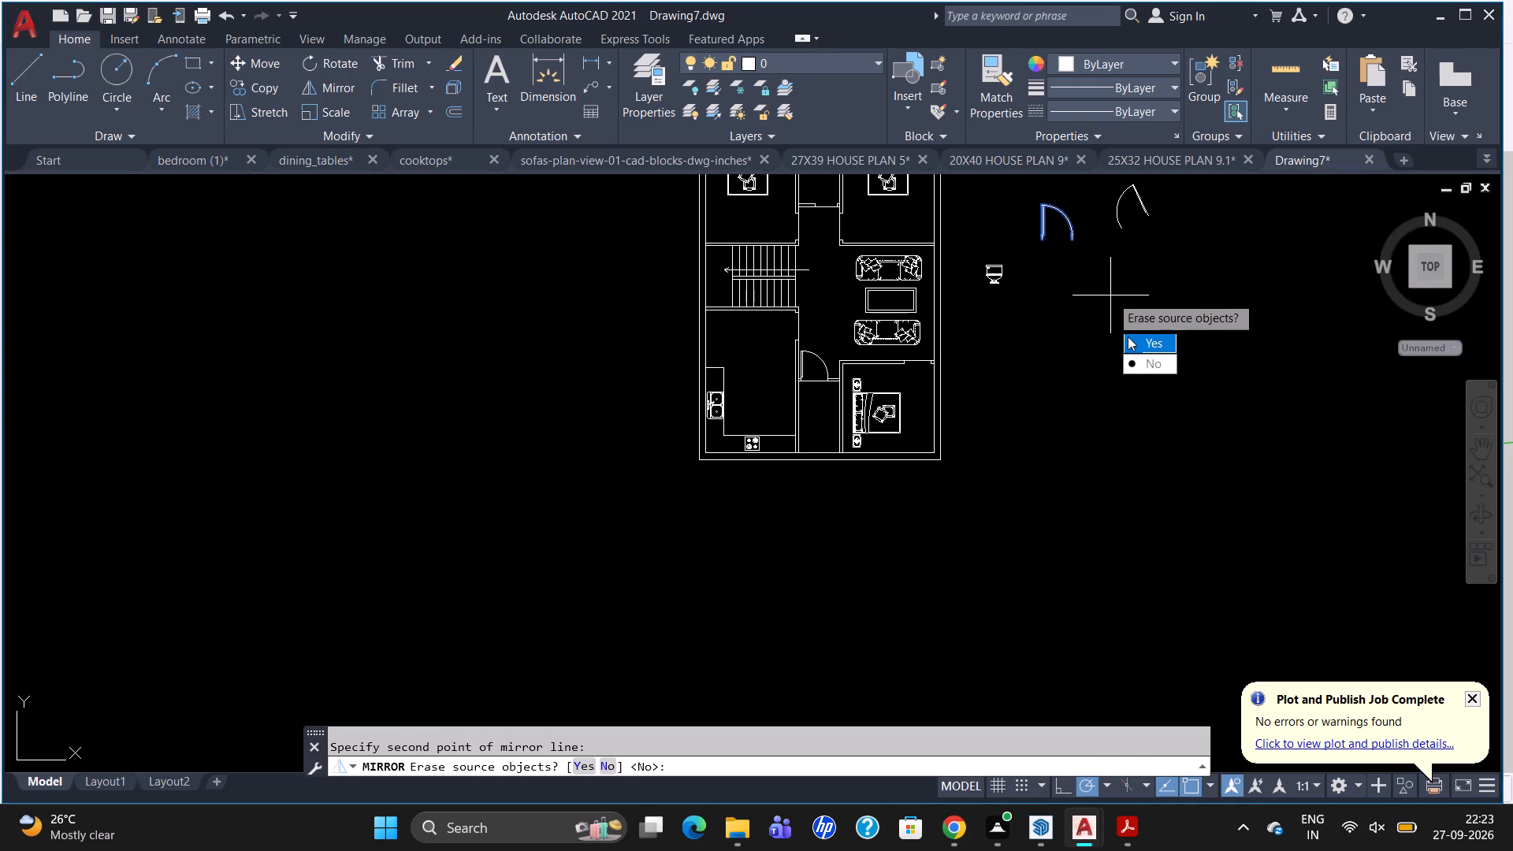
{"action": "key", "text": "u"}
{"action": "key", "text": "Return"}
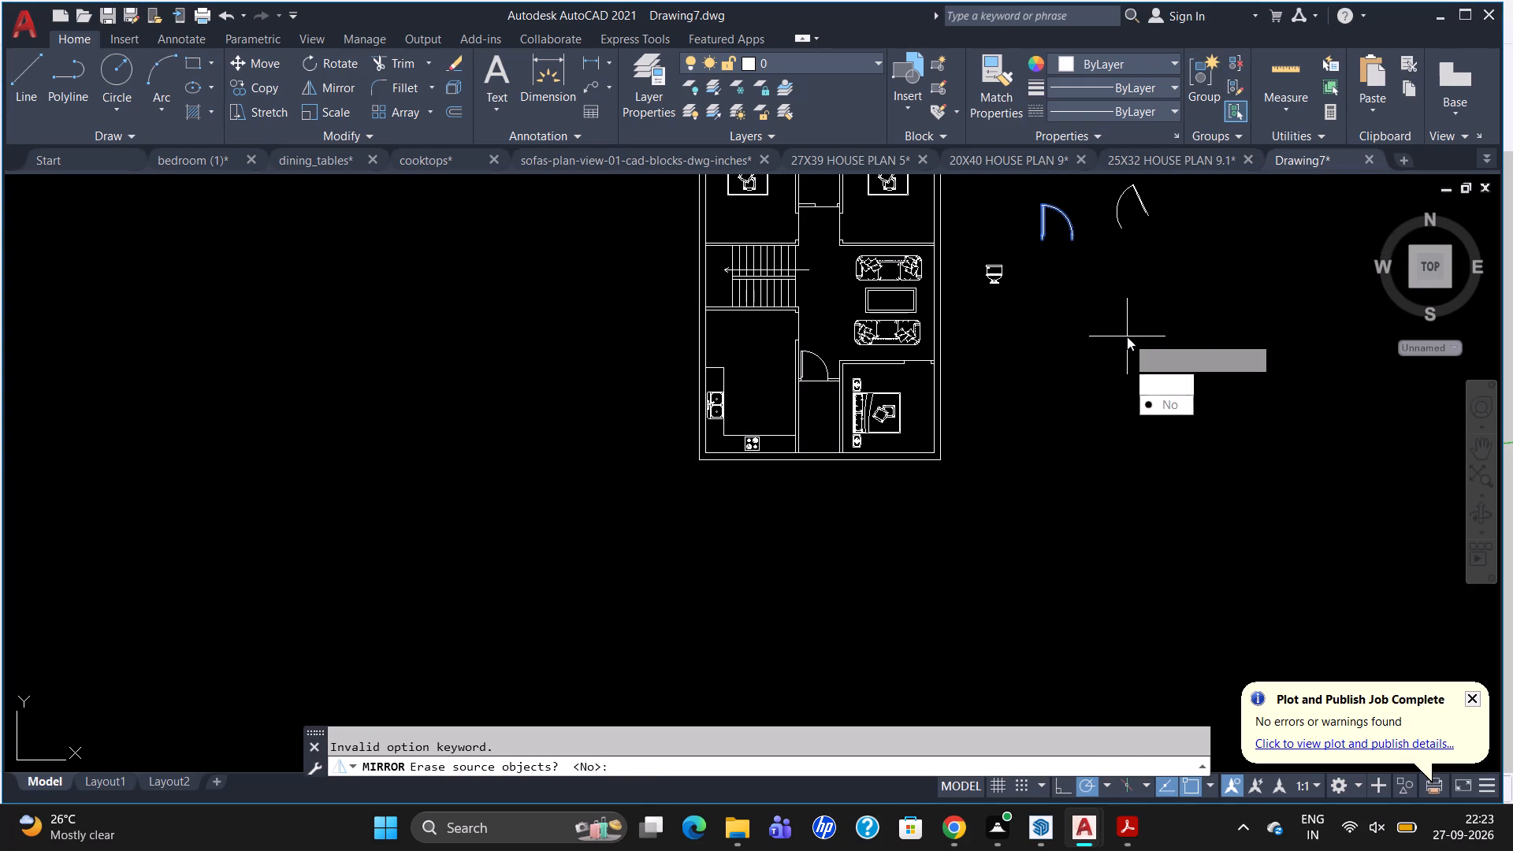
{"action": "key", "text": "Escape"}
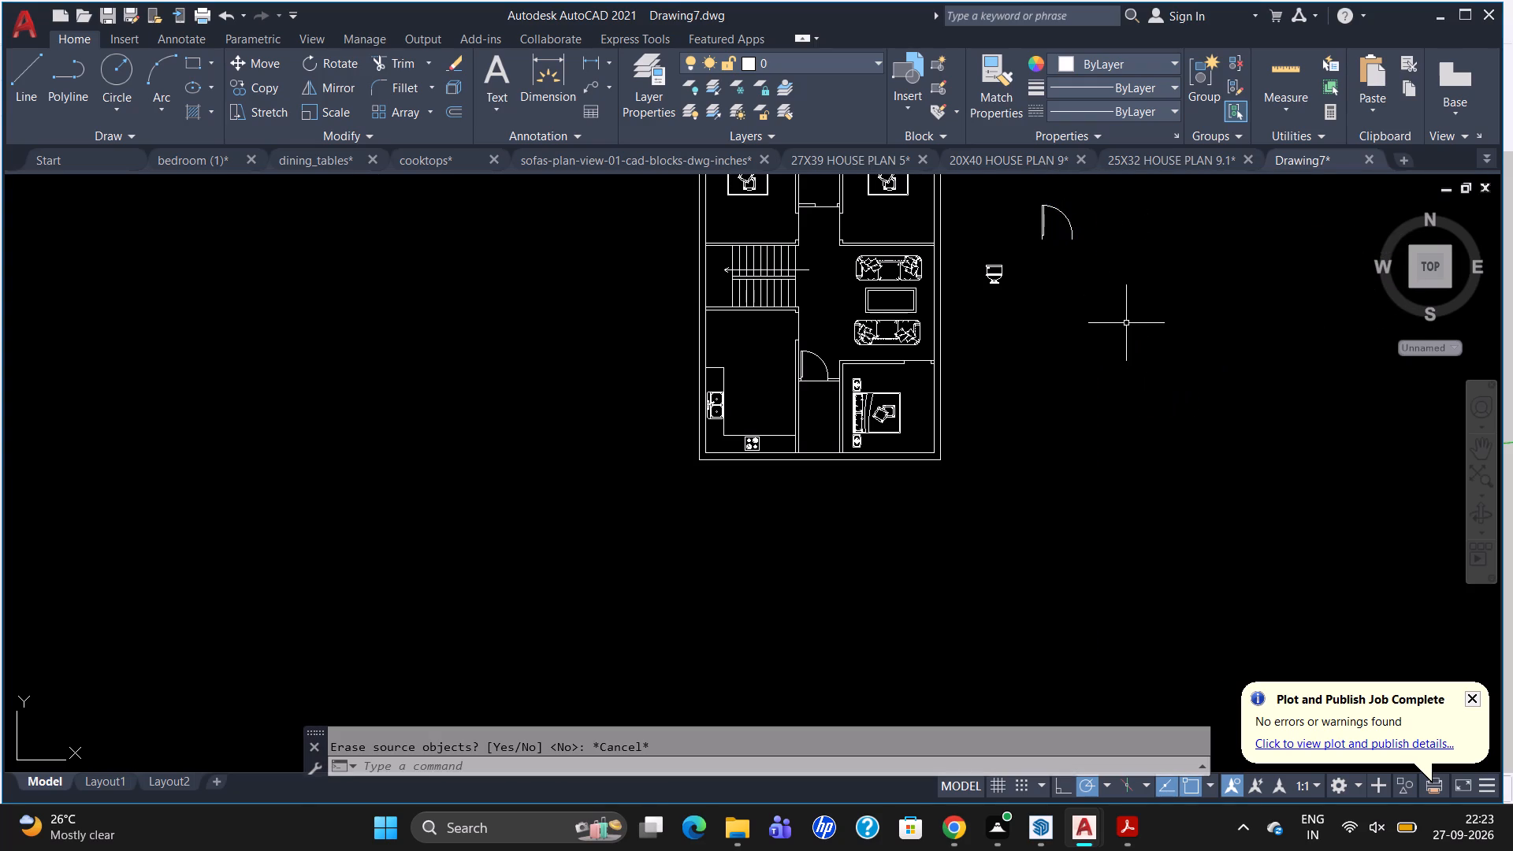
Mirror the spare door block east of the plan across a vertical line, keeping the original.
{"action": "left_click", "coordinate": [1043, 213]}
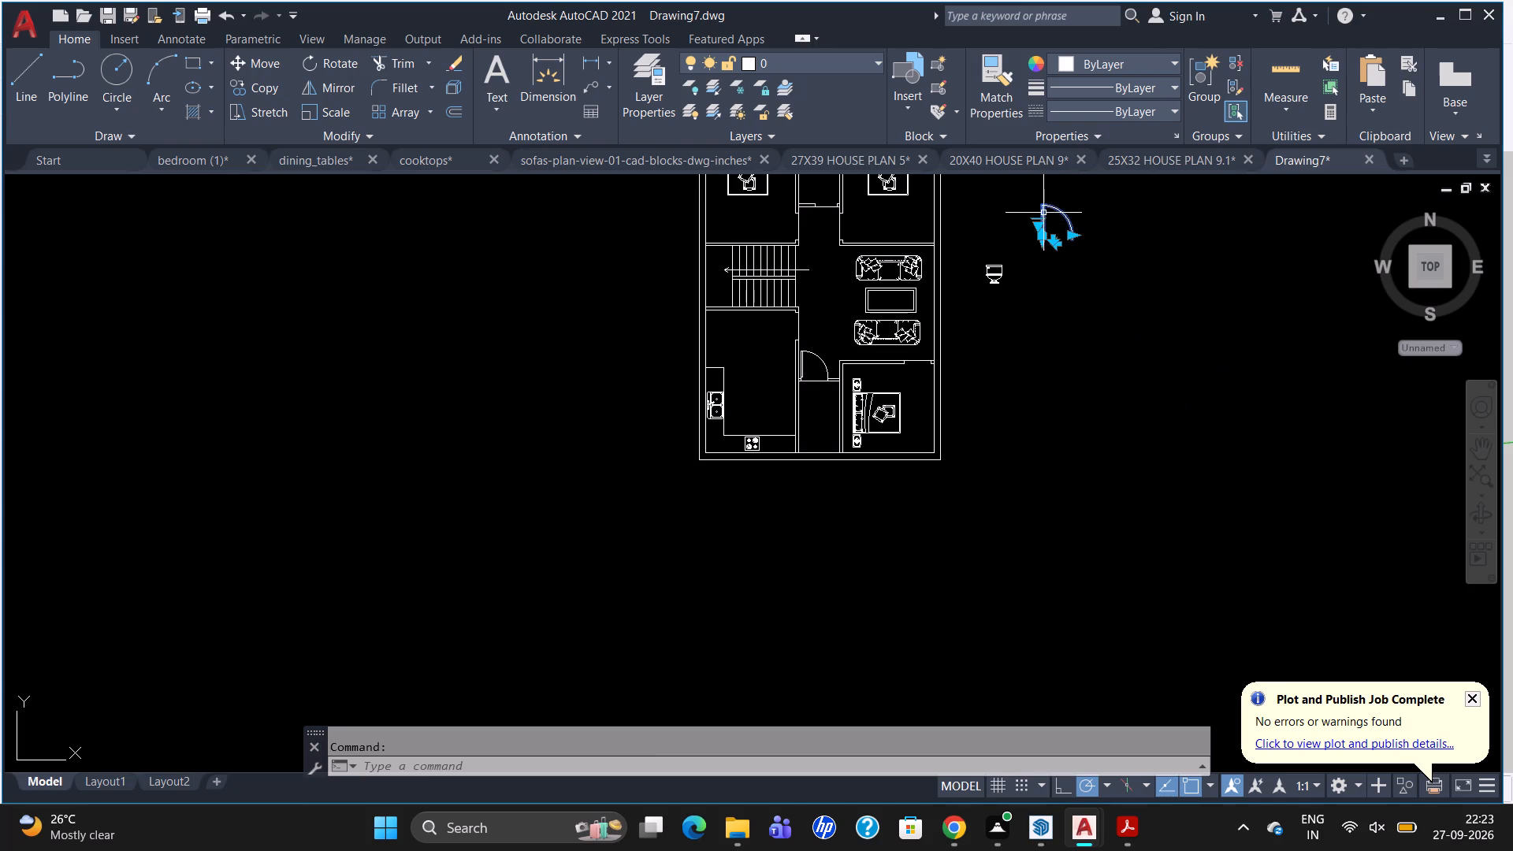
{"action": "key", "text": "m"}
{"action": "key", "text": "i"}
{"action": "key", "text": "Return"}
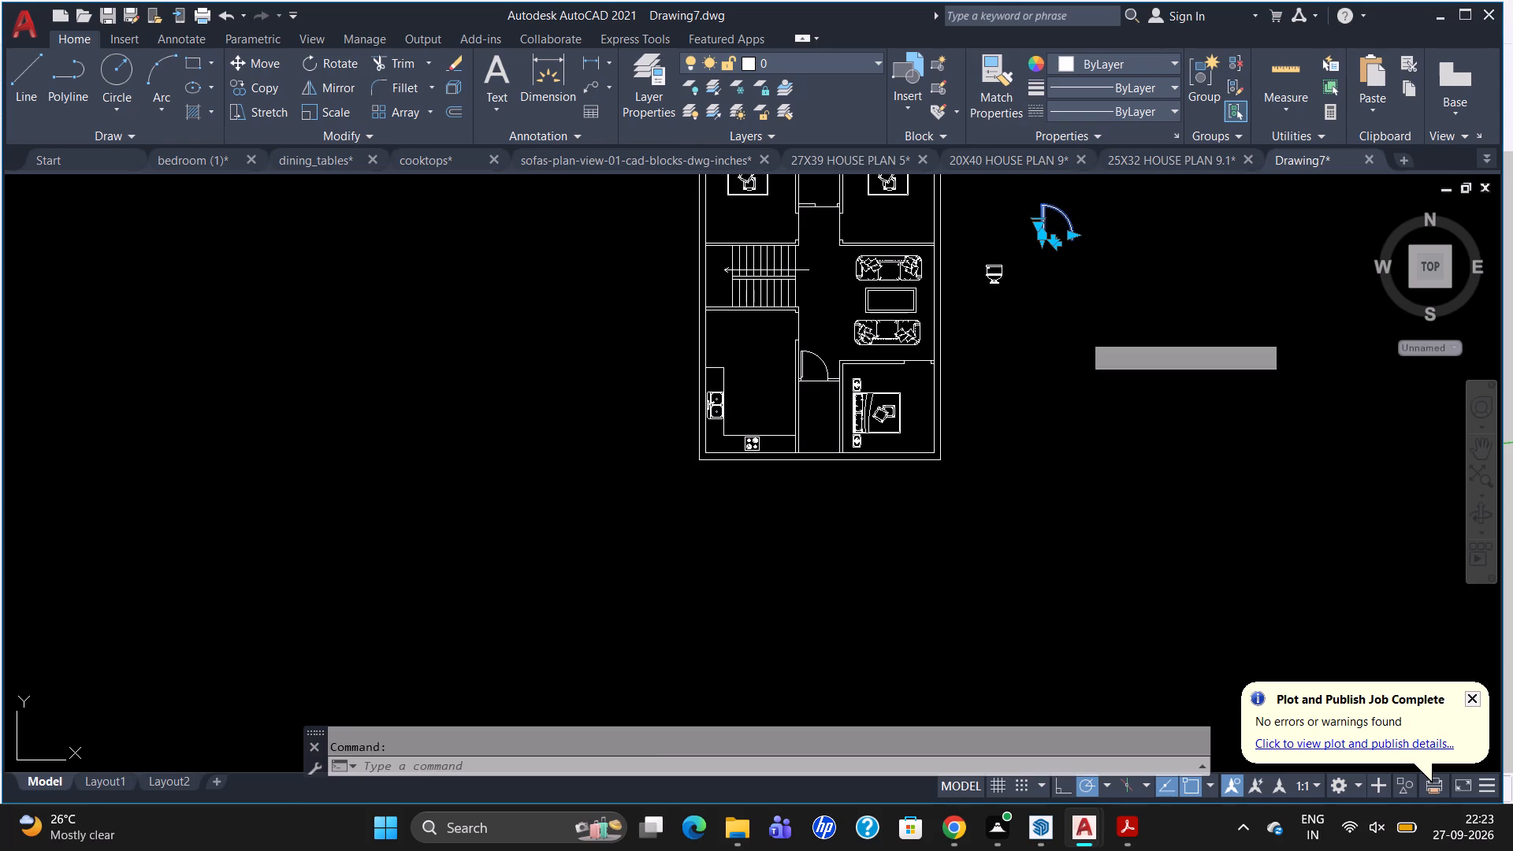
{"action": "left_click", "coordinate": [1125, 226]}
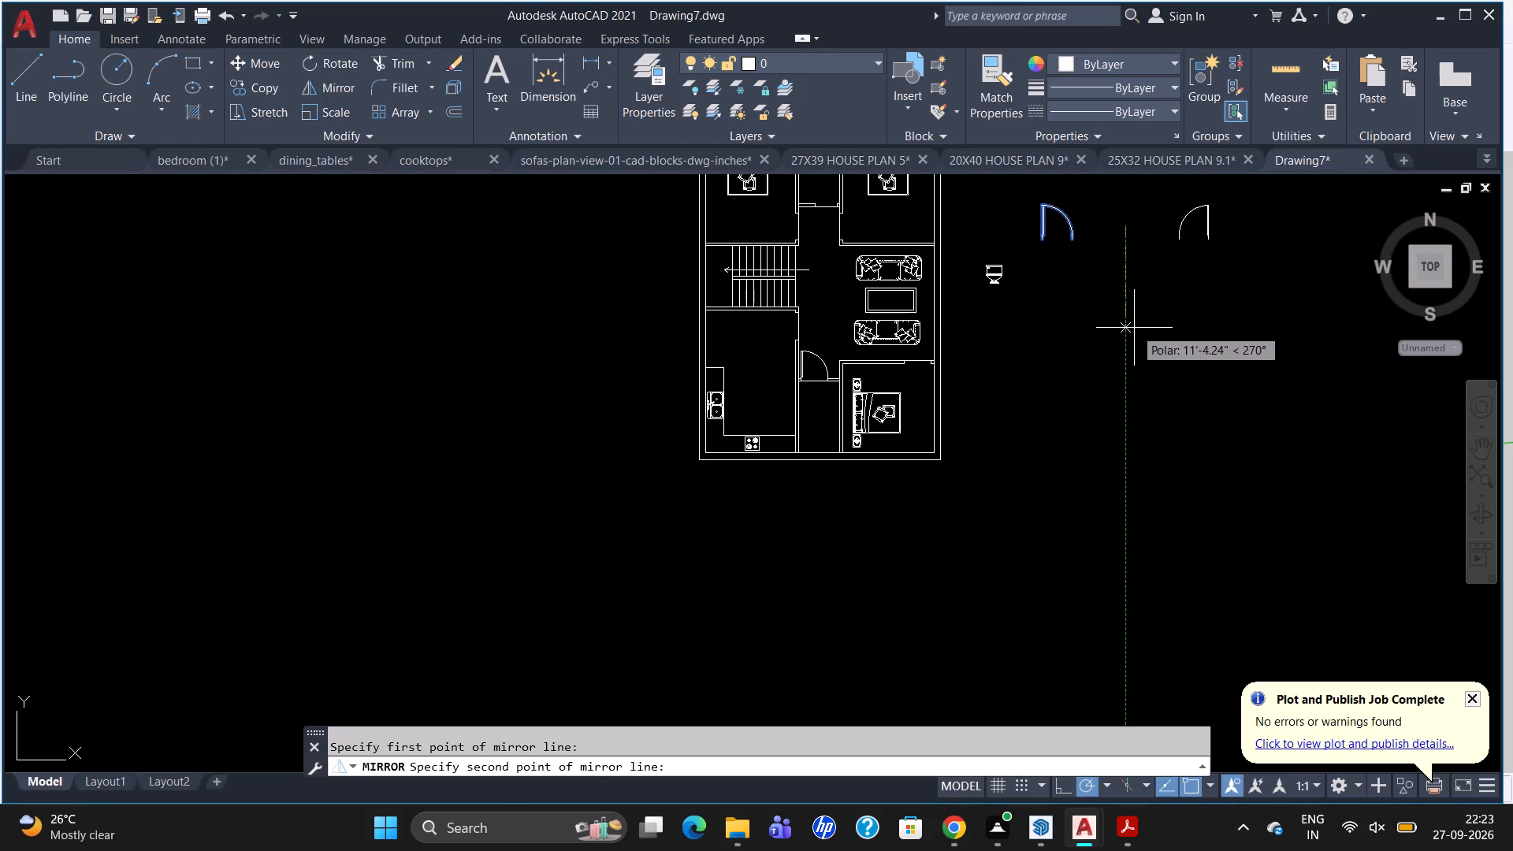
{"action": "left_click", "coordinate": [1134, 328]}
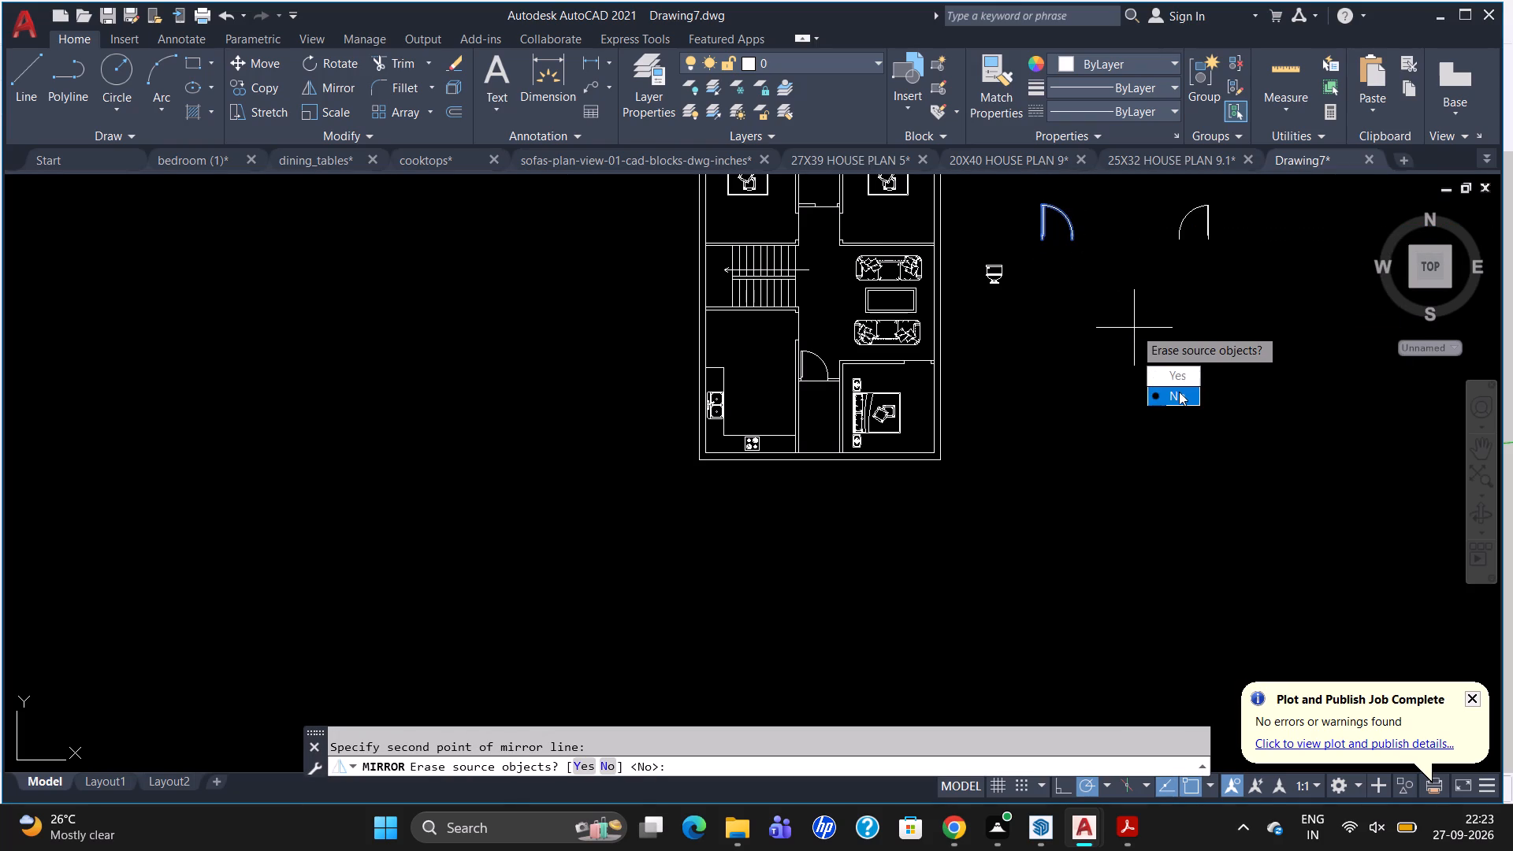
{"action": "left_click_drag", "start_coordinate": [1179, 393], "coordinate": [1134, 328]}
Rotate the mirrored door block 90° about the top end of its leaf.
{"action": "left_click", "coordinate": [1191, 216]}
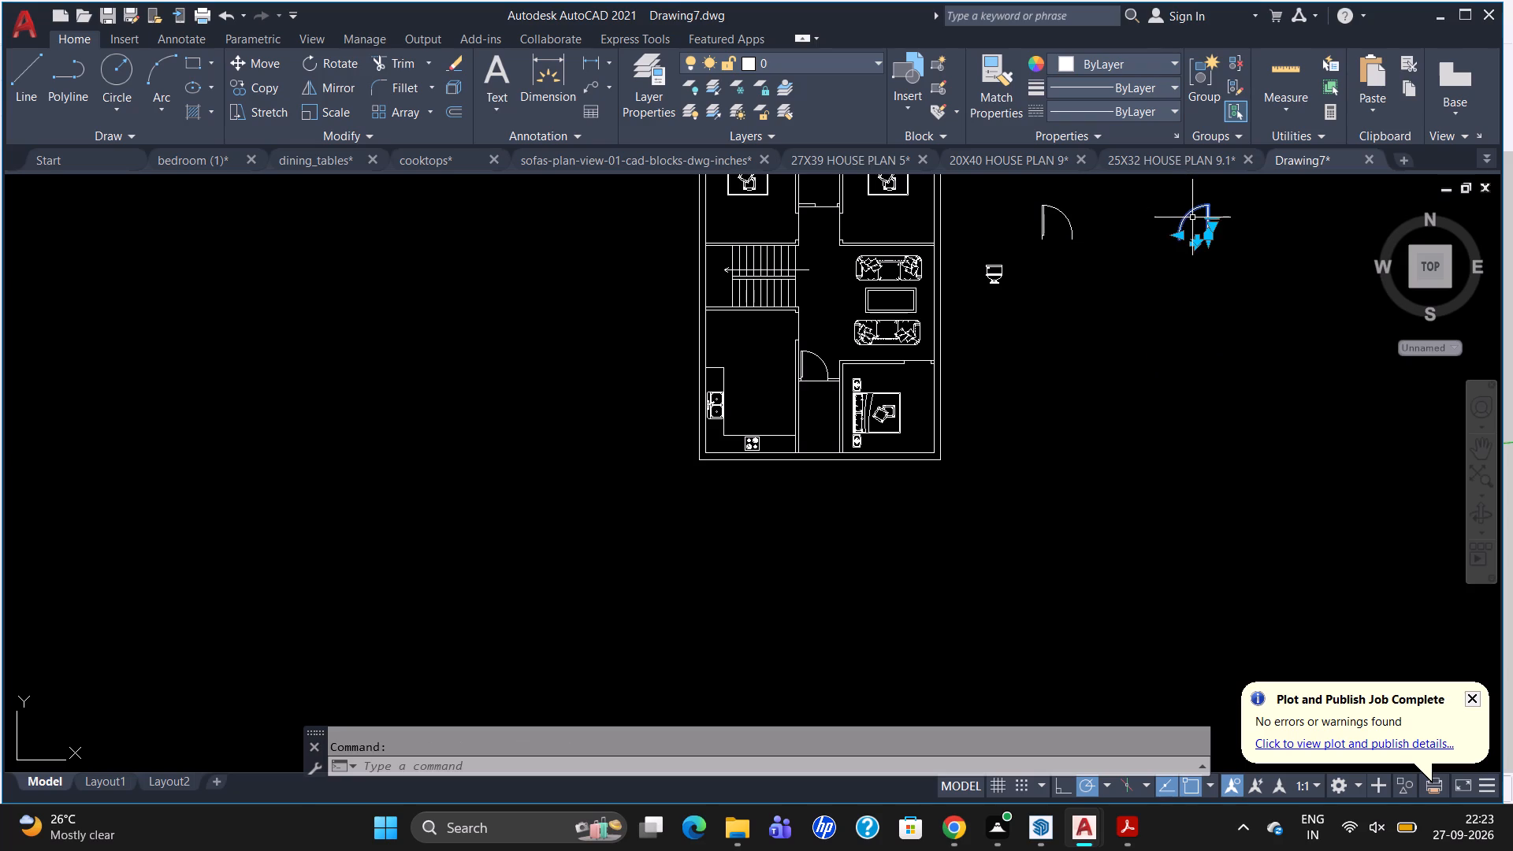
{"action": "scroll", "coordinate": [1198, 297], "scroll_direction": "down", "scroll_amount": 2}
{"action": "scroll", "coordinate": [1246, 241], "scroll_direction": "up", "scroll_amount": 2}
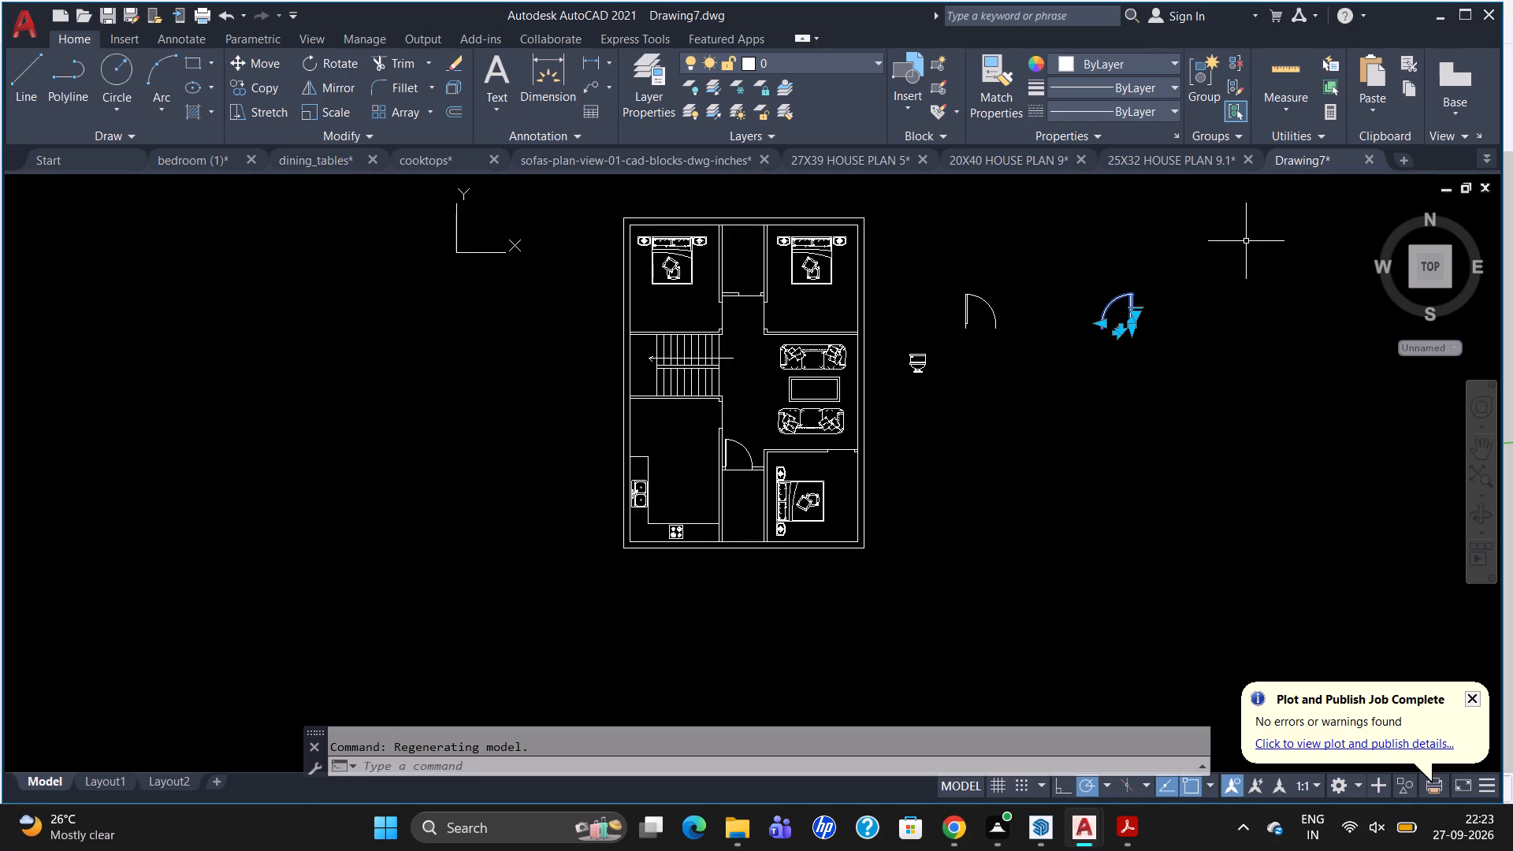
{"action": "key", "text": "r"}
{"action": "key", "text": "o"}
{"action": "key", "text": "Return"}
{"action": "left_click", "coordinate": [1135, 293]}
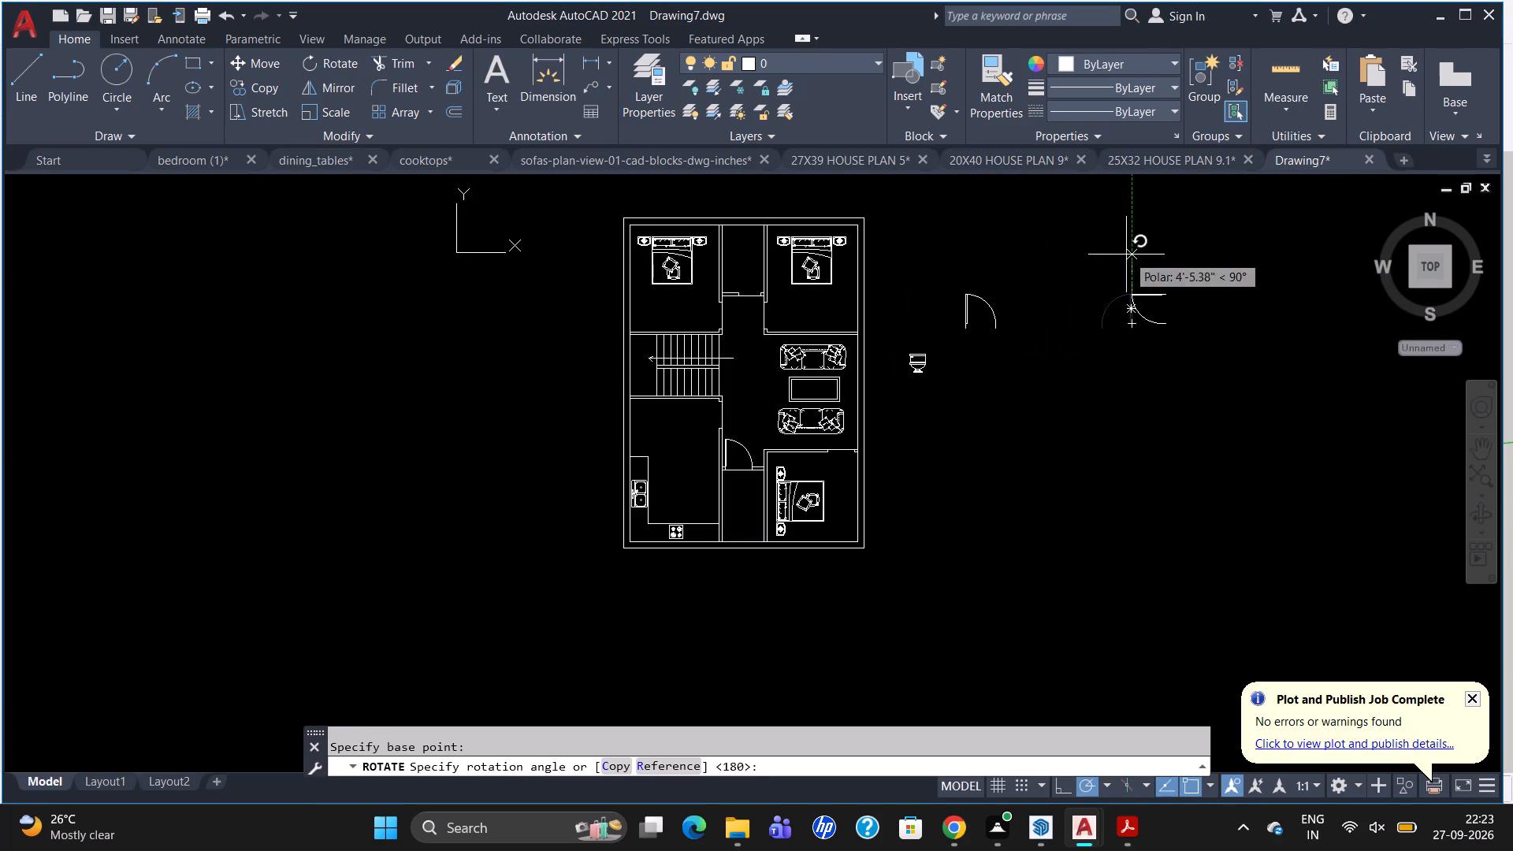
{"action": "left_click", "coordinate": [1125, 229]}
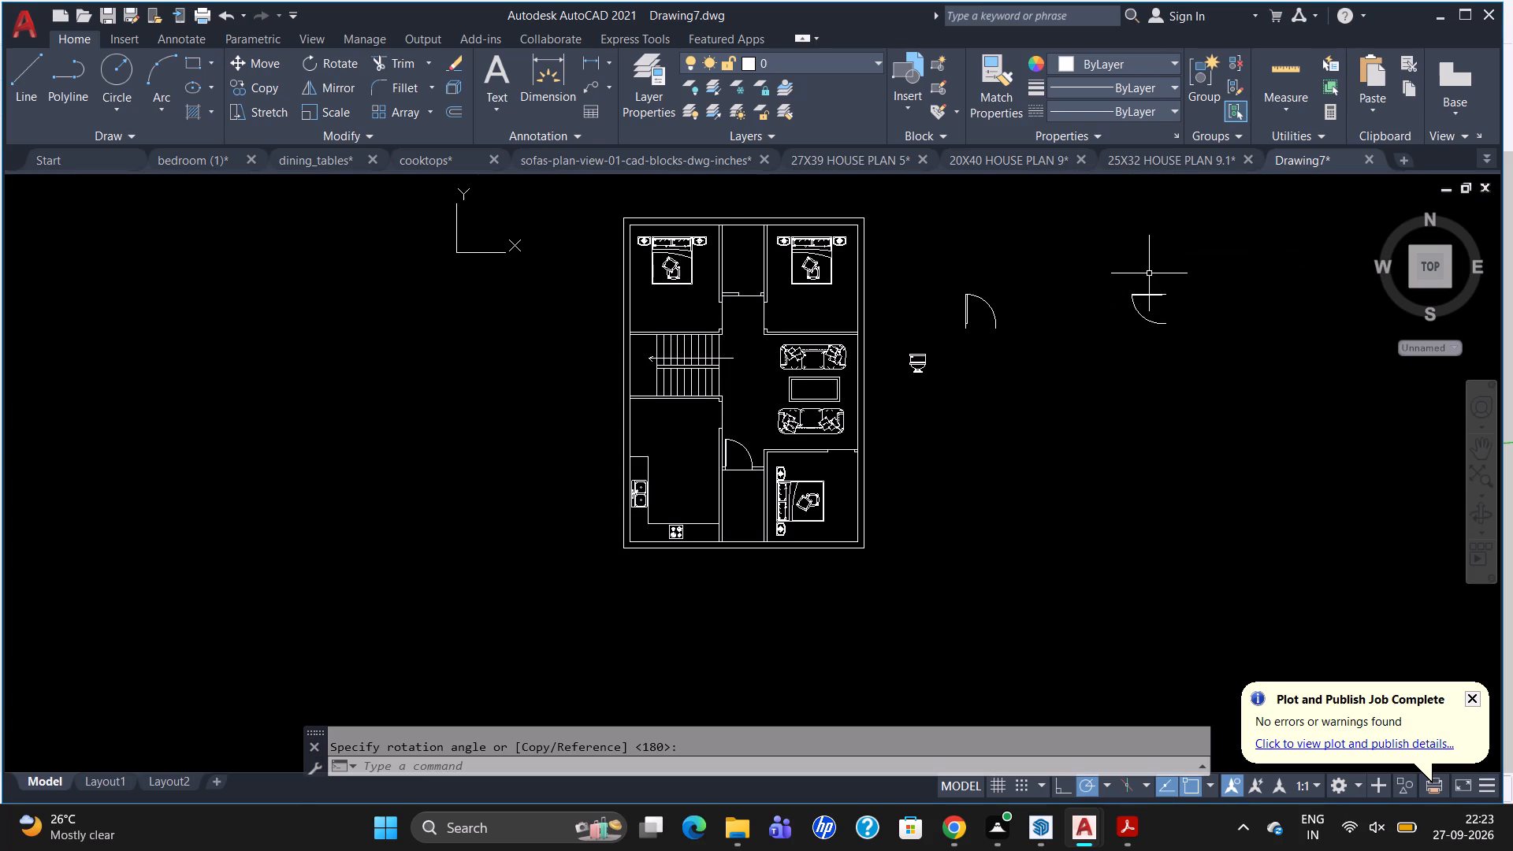
Copy the rotated door block to the north jamb of the kitchen's east wall opening, swinging into the kitchen.
{"action": "left_click", "coordinate": [1148, 295]}
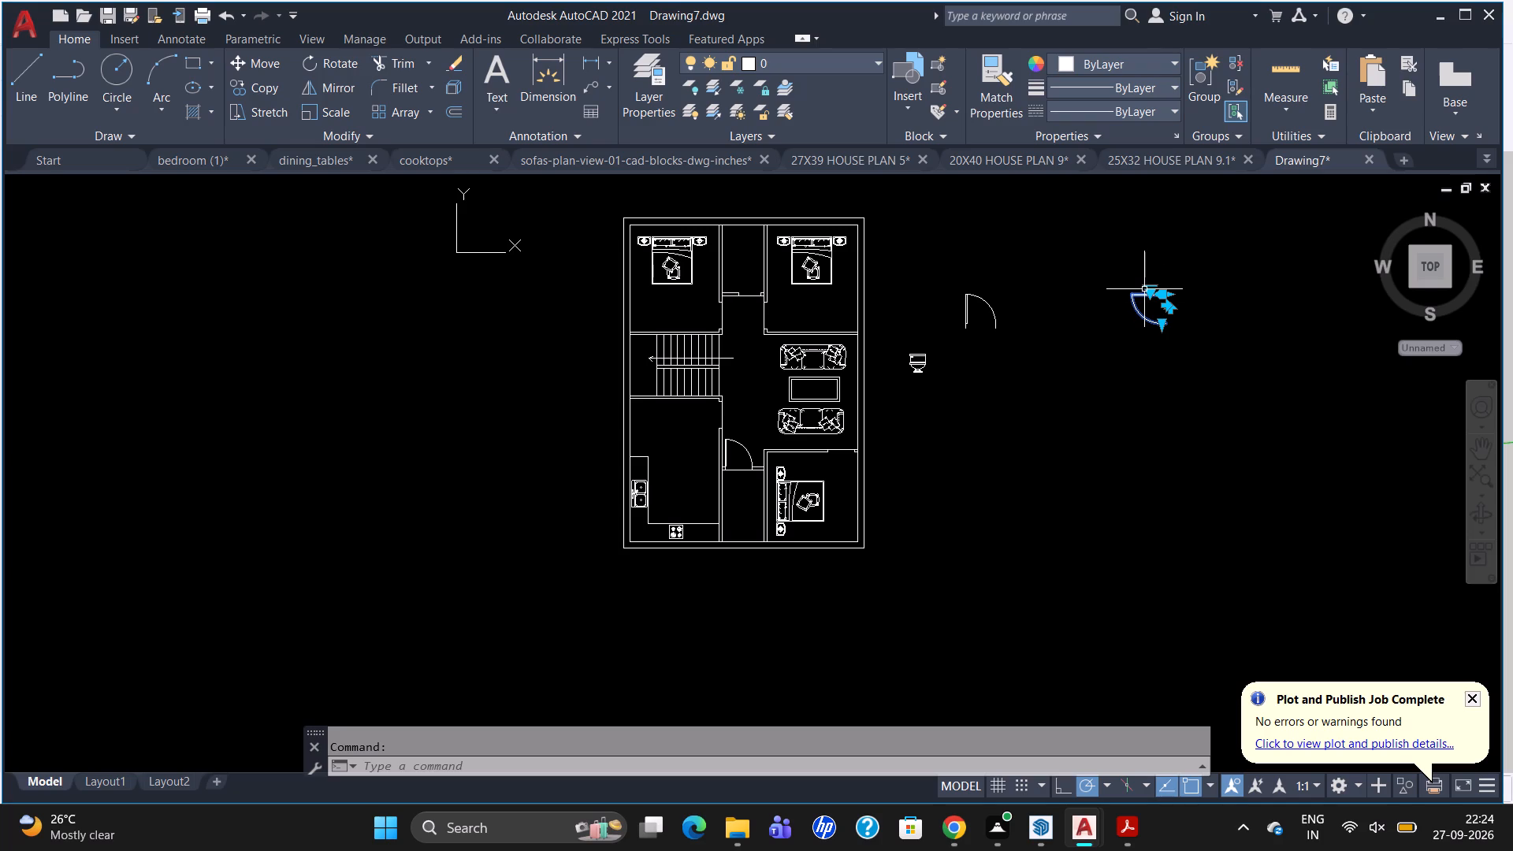
{"action": "type", "text": "CO"}
{"action": "key", "text": "Return"}
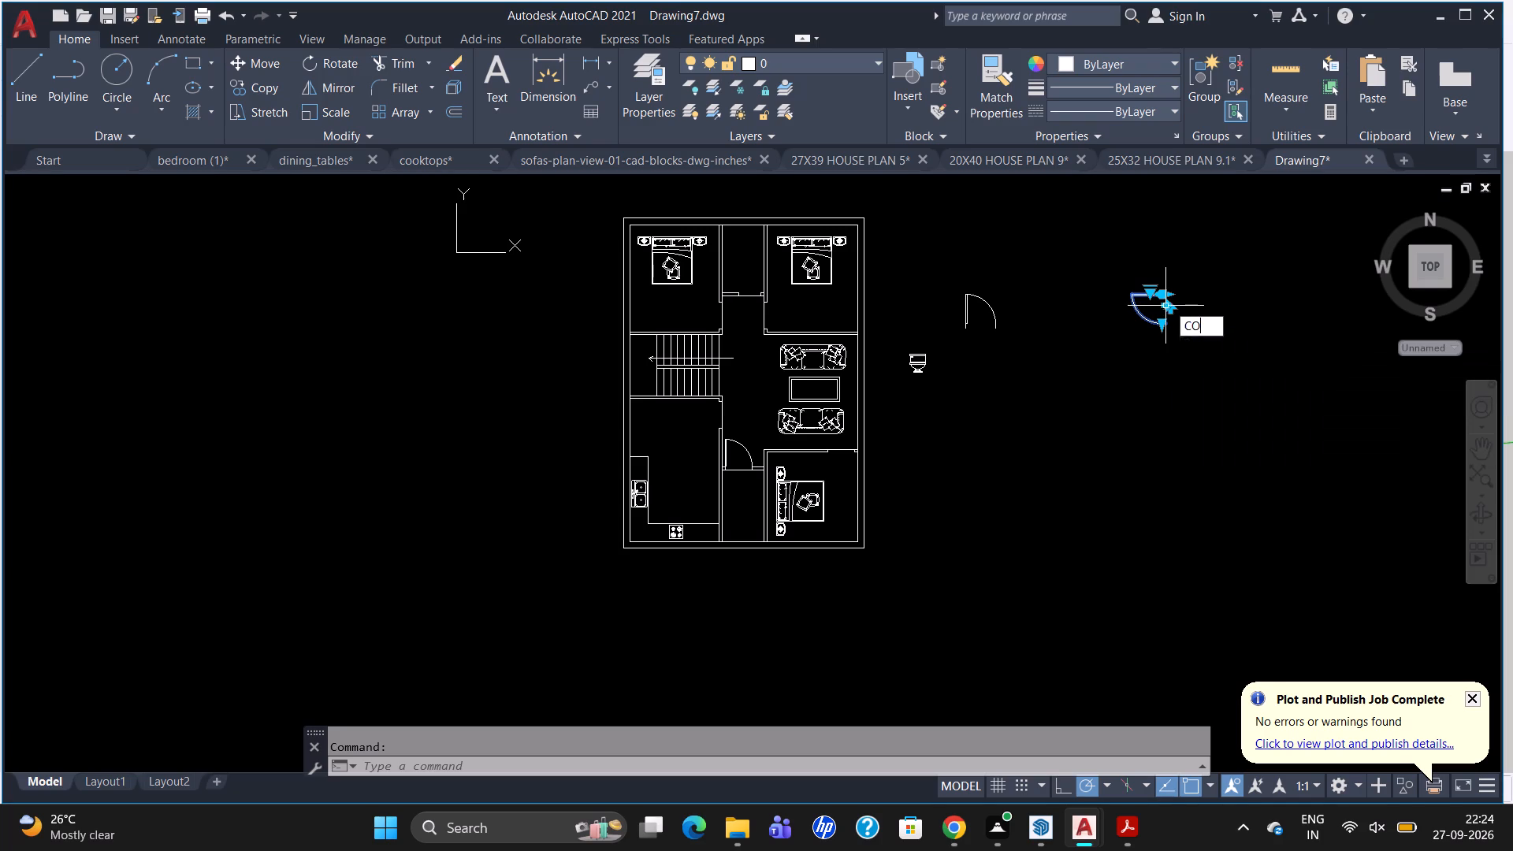
{"action": "left_click", "coordinate": [1169, 297]}
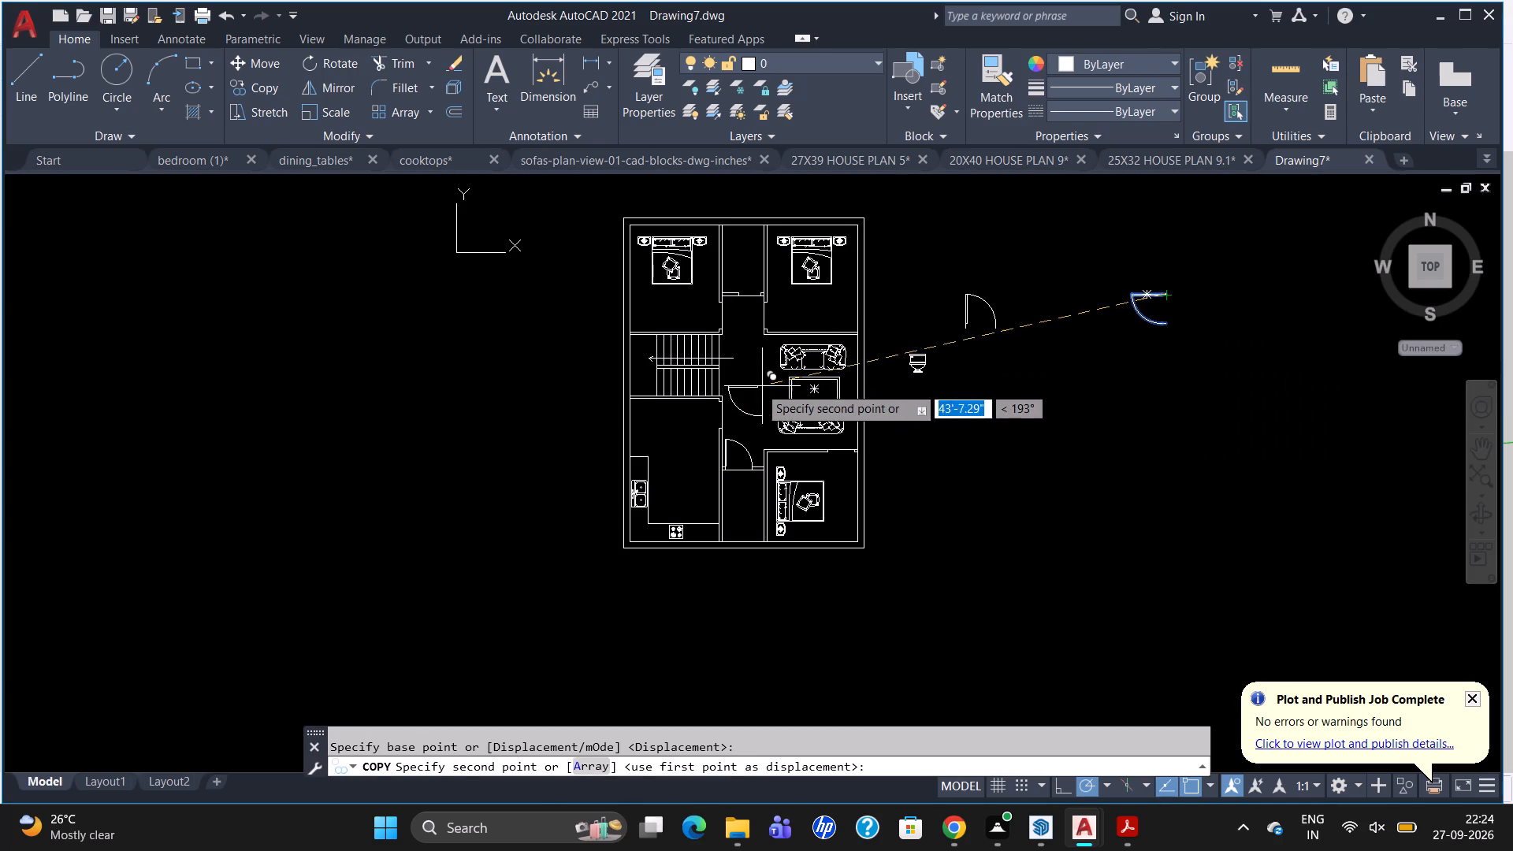
{"action": "scroll", "coordinate": [720, 396], "scroll_direction": "up", "scroll_amount": 4}
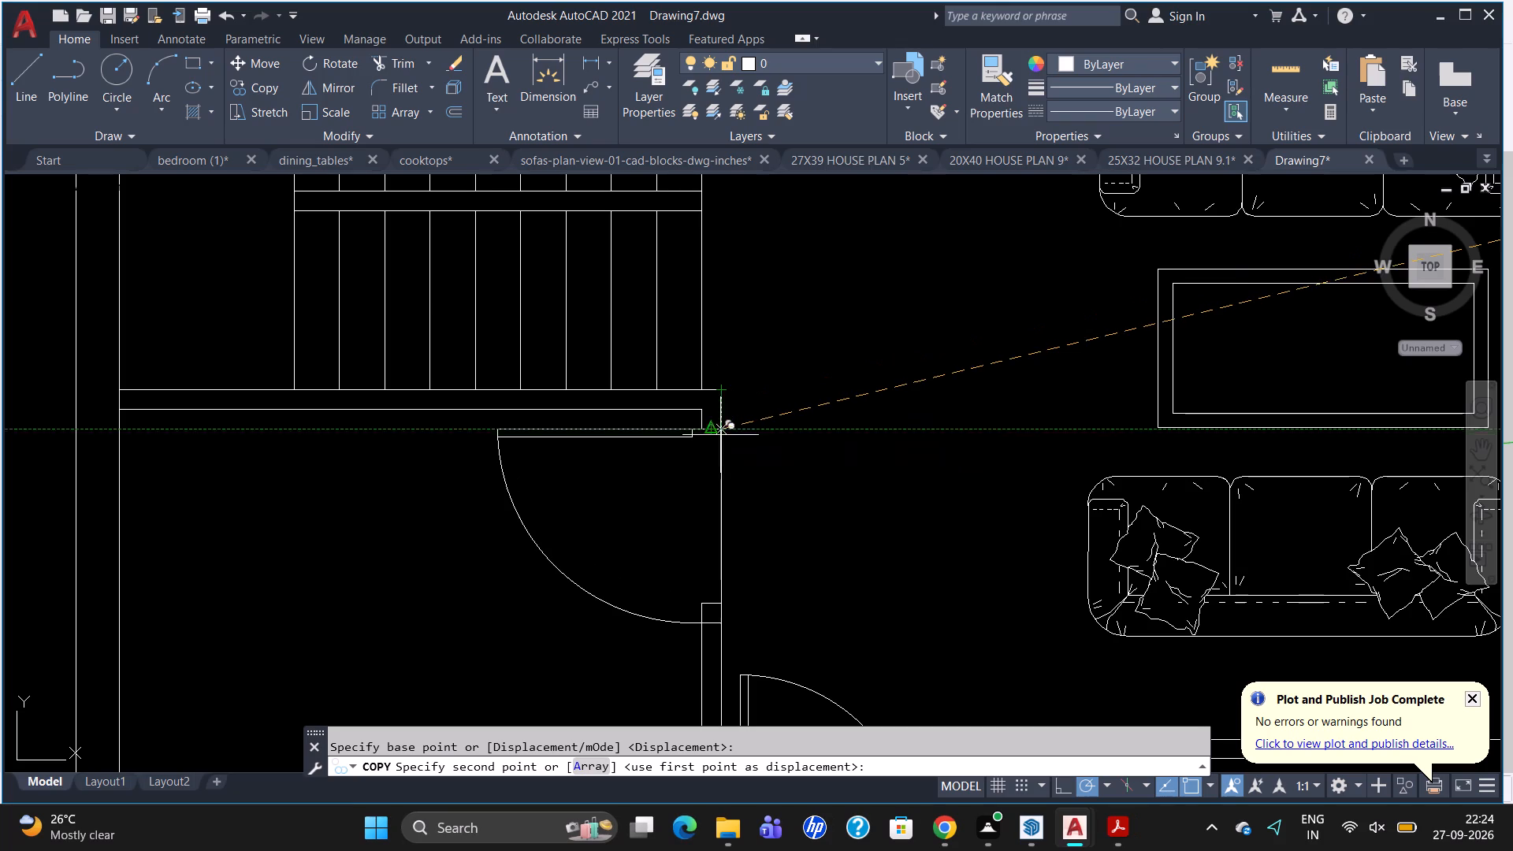
{"action": "left_click", "coordinate": [725, 435]}
{"action": "key", "text": "Escape"}
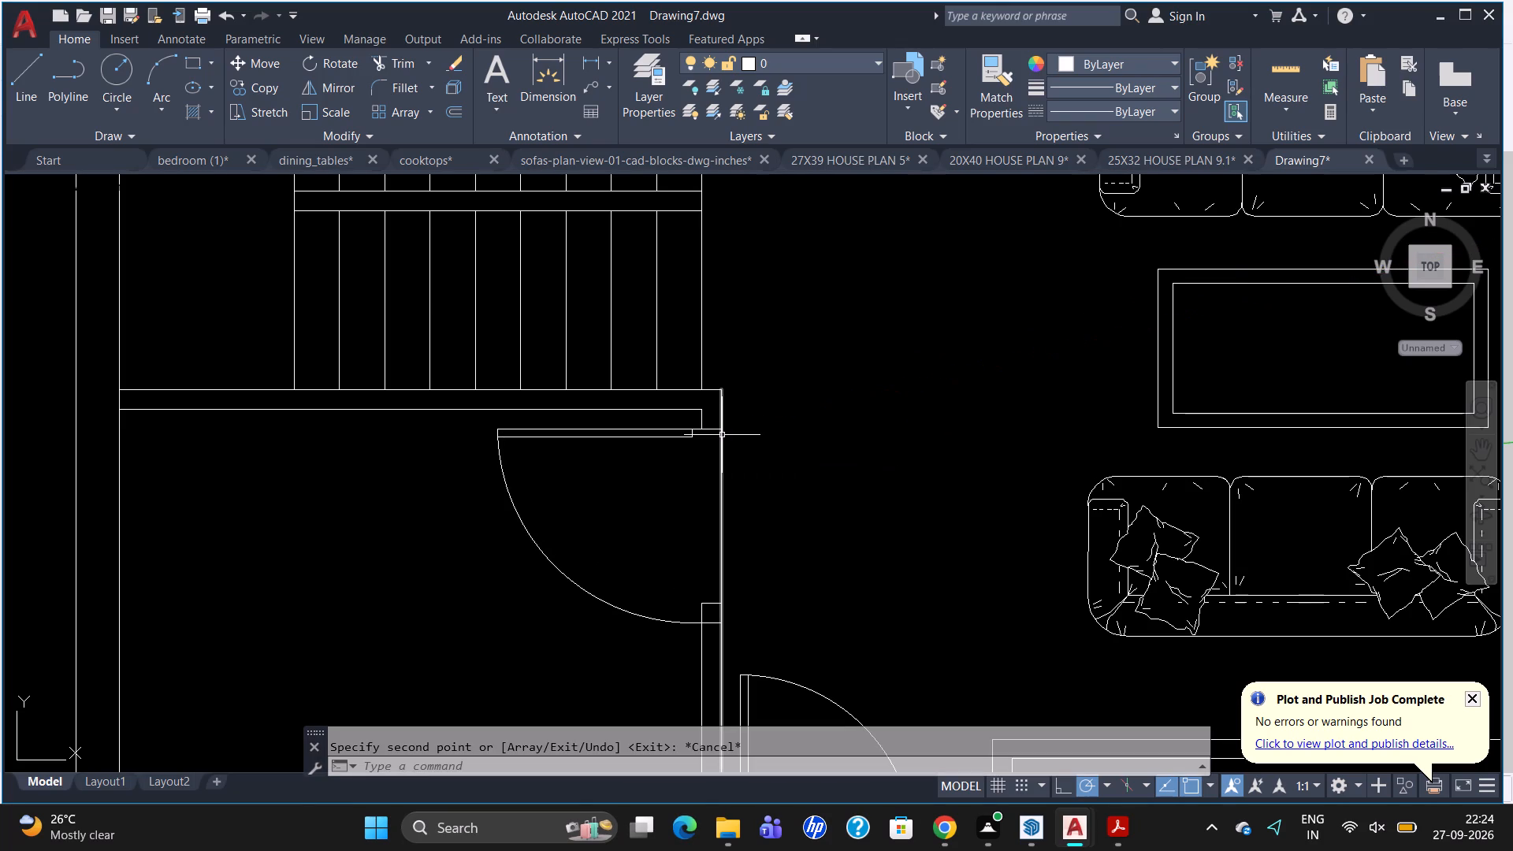
Scale the kitchen door down about its hinge corner to fit the wall opening.
{"action": "left_click", "coordinate": [710, 429]}
{"action": "type", "text": "SC"}
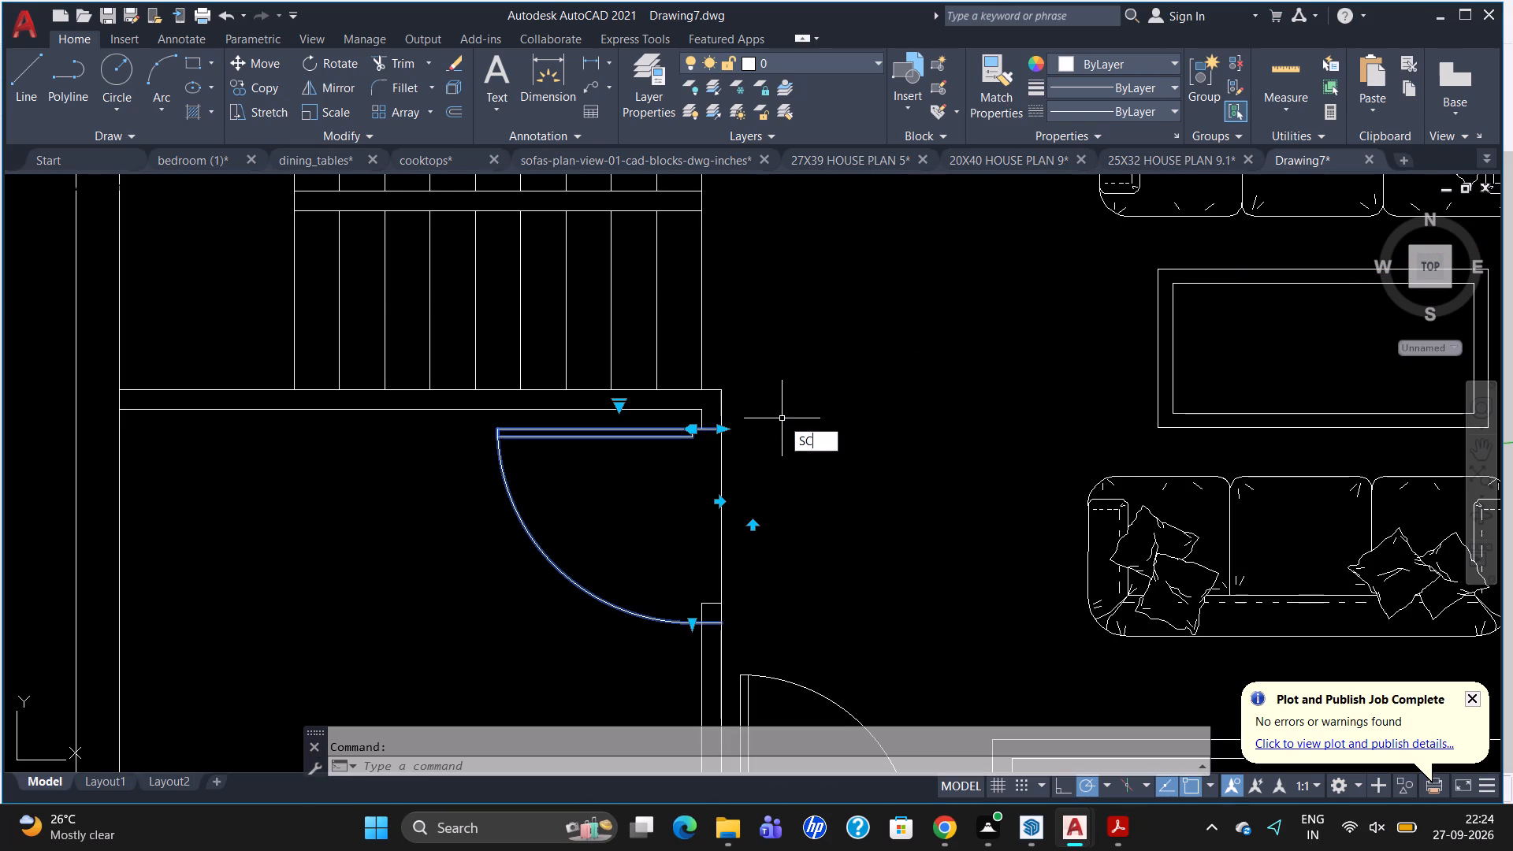
{"action": "key", "text": "Return"}
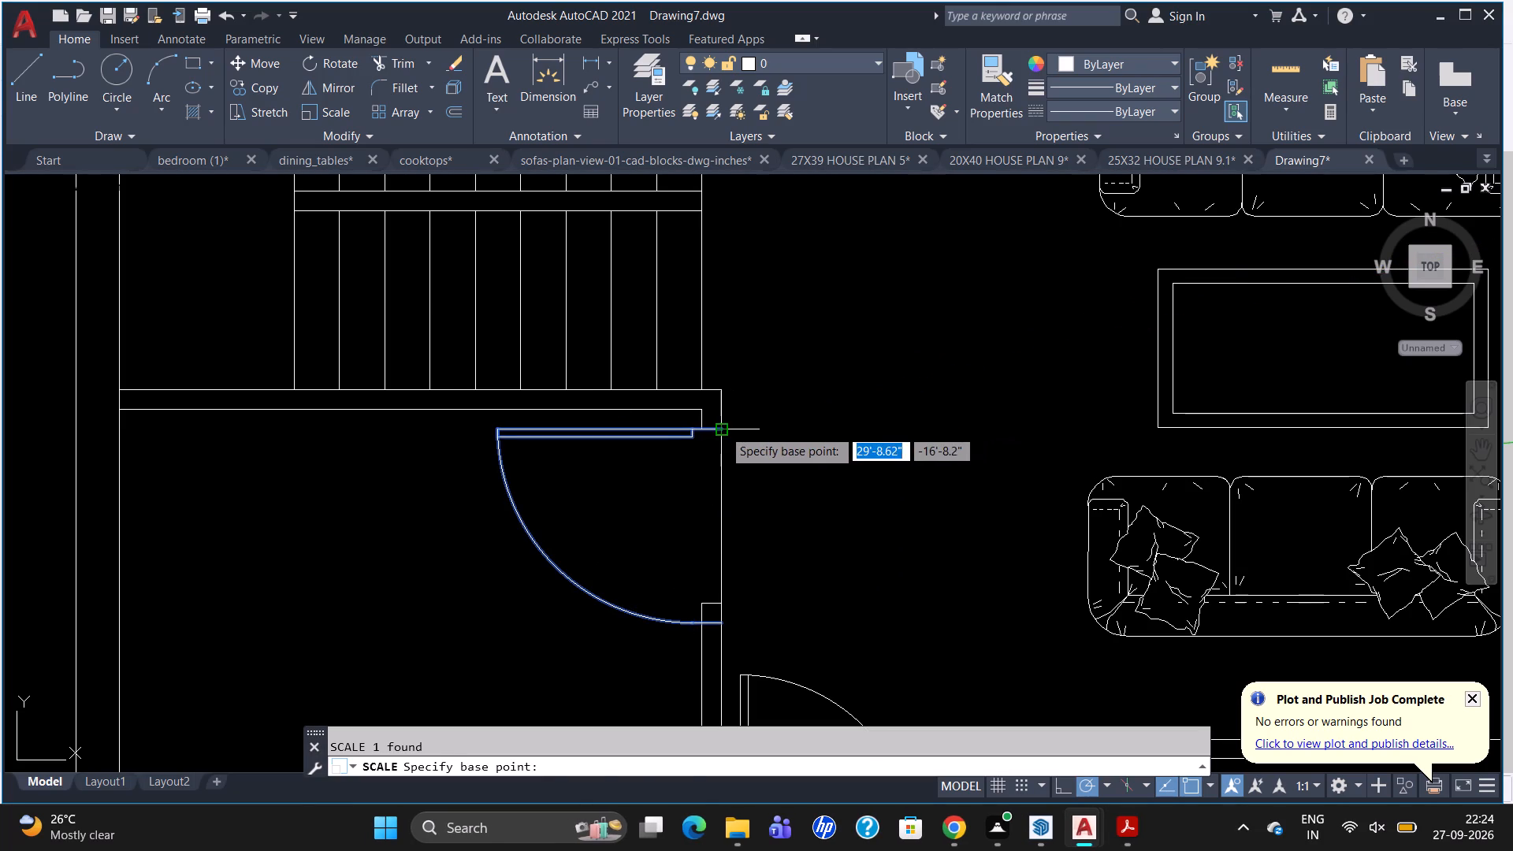
{"action": "left_click", "coordinate": [723, 428]}
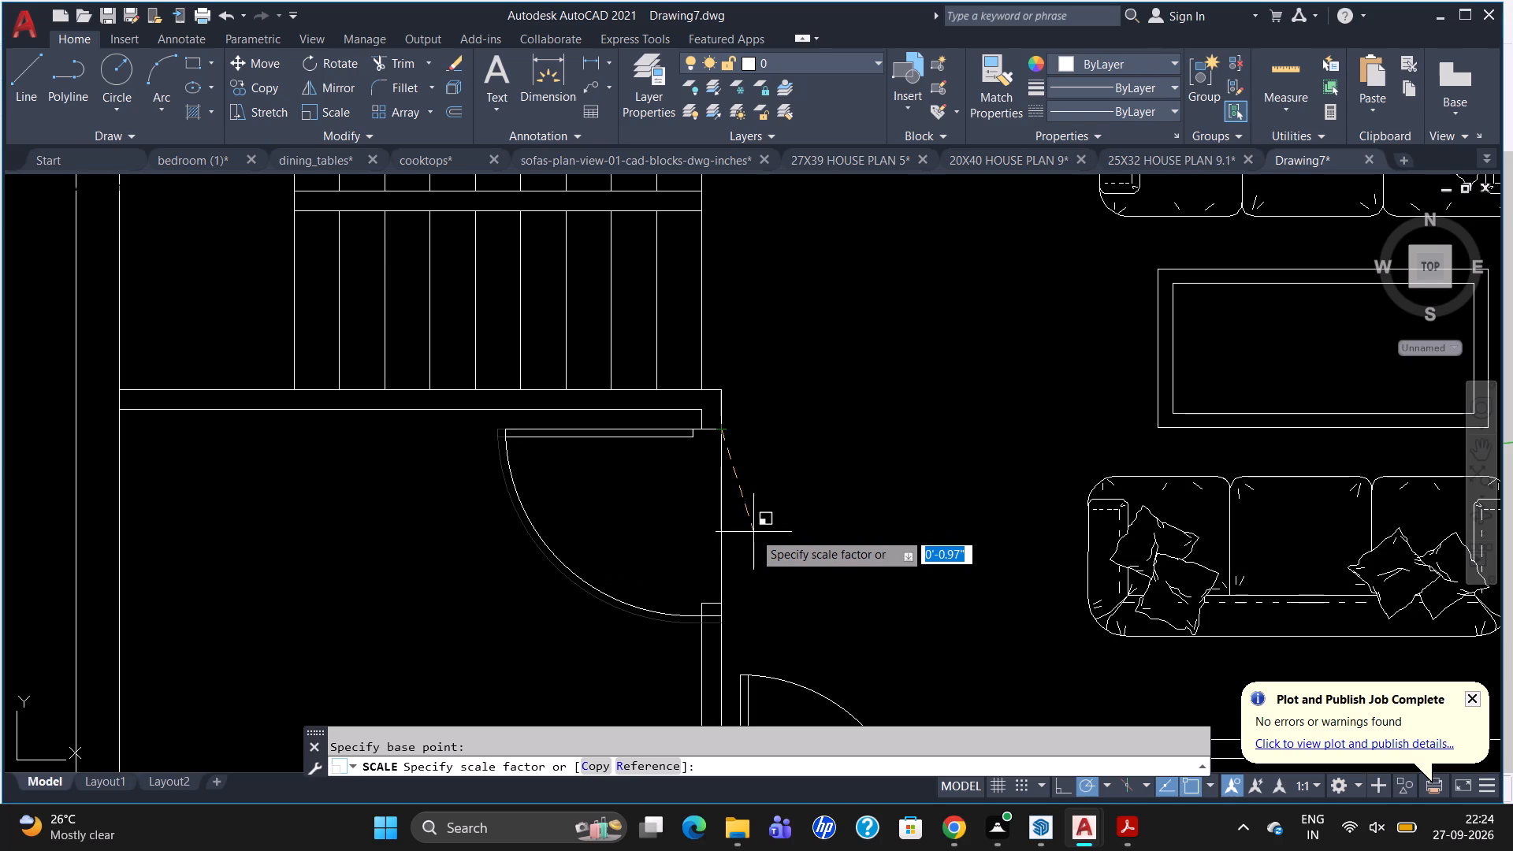
{"action": "left_click", "coordinate": [753, 524]}
Rotate the easternmost spare door block 90° clockwise about the middle of its leaf so the leaf stands vertical.
{"action": "scroll", "coordinate": [749, 512], "scroll_direction": "down", "scroll_amount": 3}
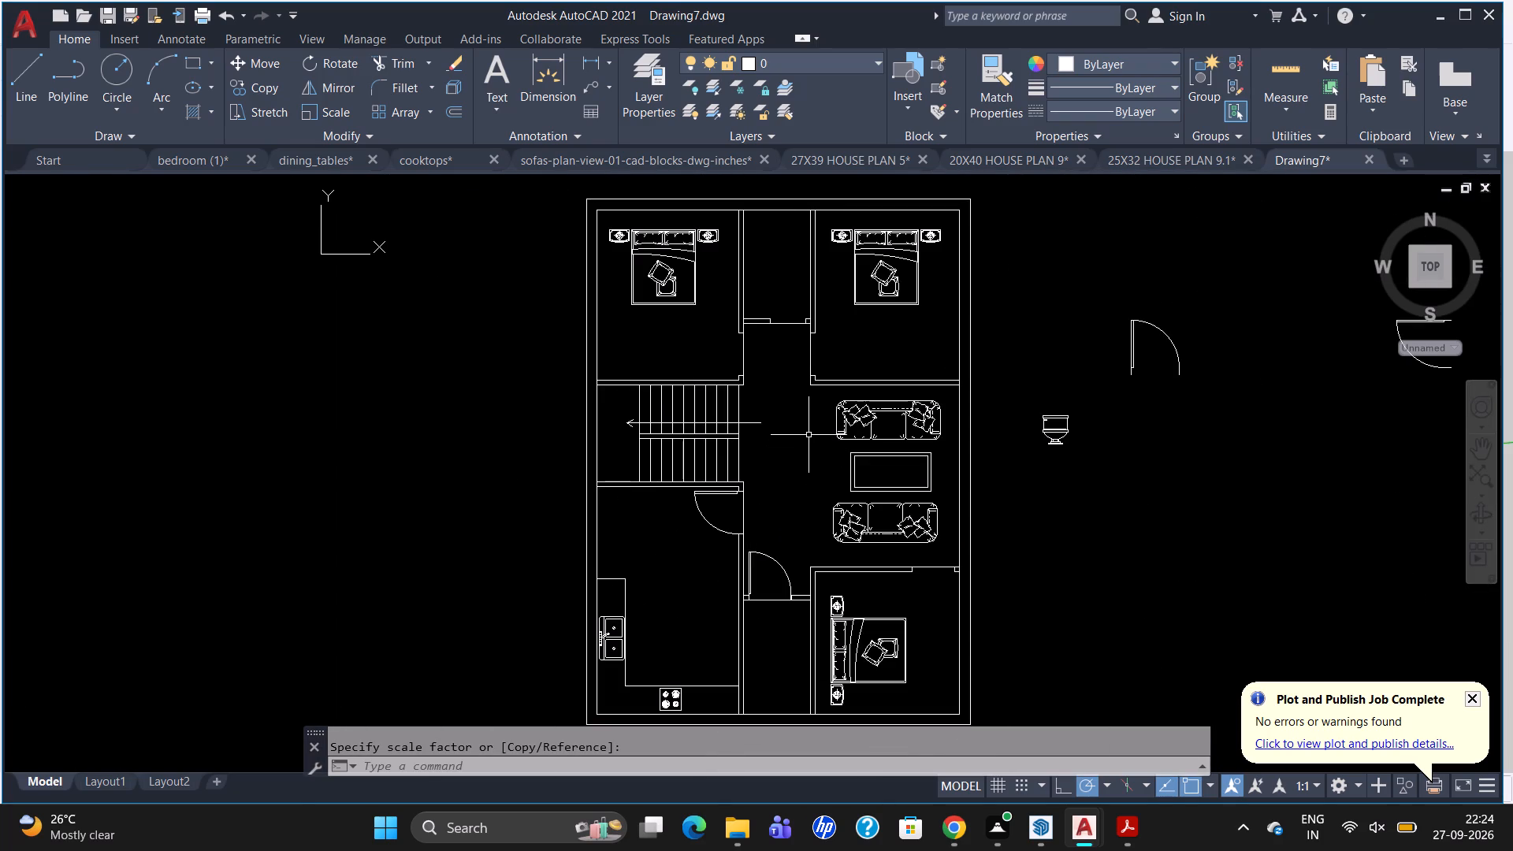
{"action": "left_click", "coordinate": [1131, 328]}
{"action": "scroll", "coordinate": [1057, 347], "scroll_direction": "down", "scroll_amount": 1}
{"action": "key", "text": "Escape"}
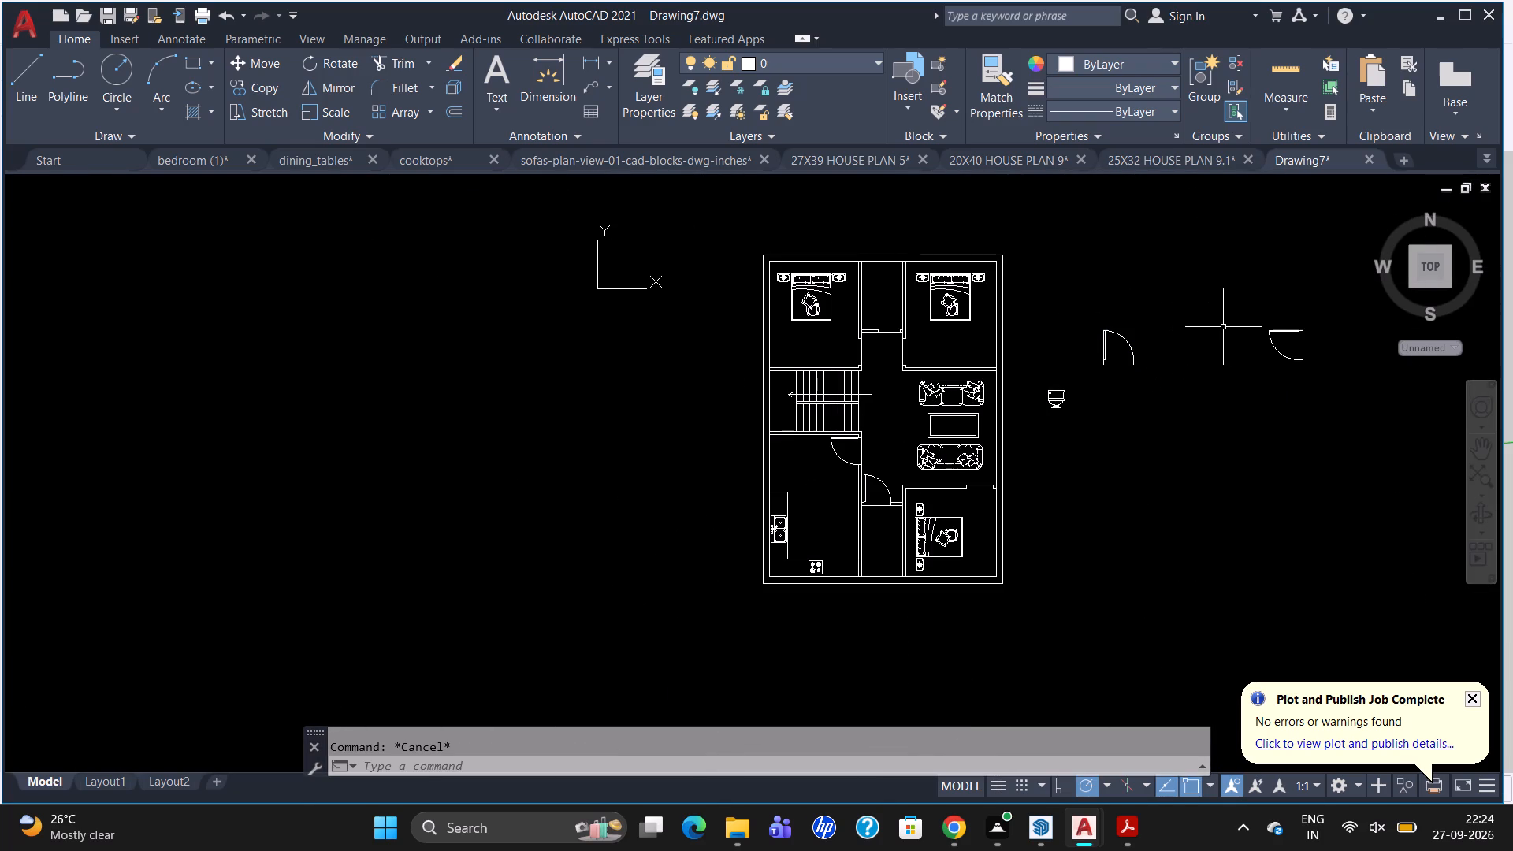
{"action": "left_click", "coordinate": [1284, 330]}
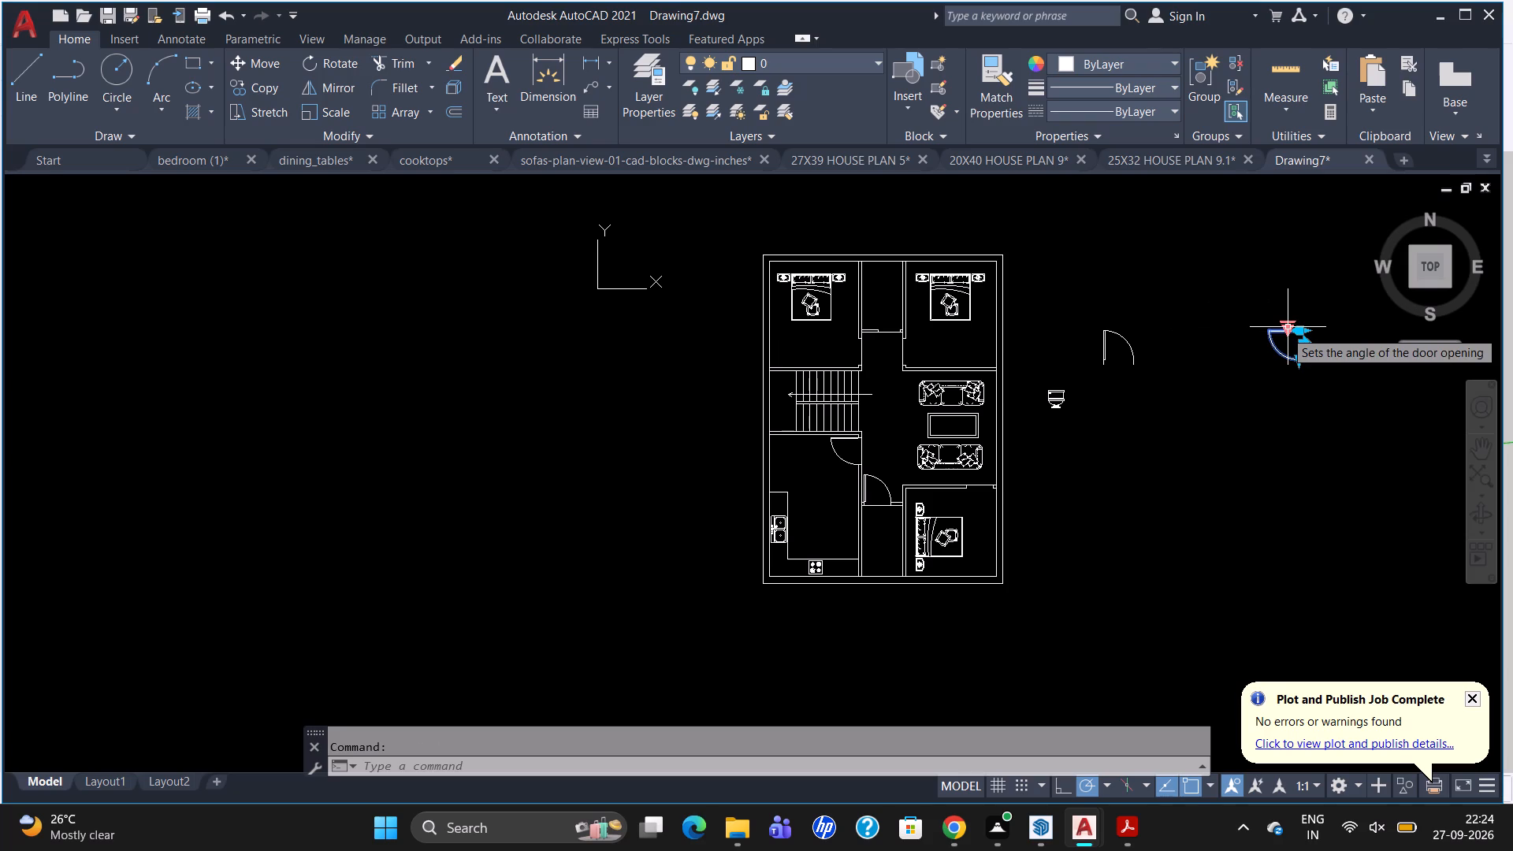
{"action": "type", "text": "RO"}
{"action": "key", "text": "Return"}
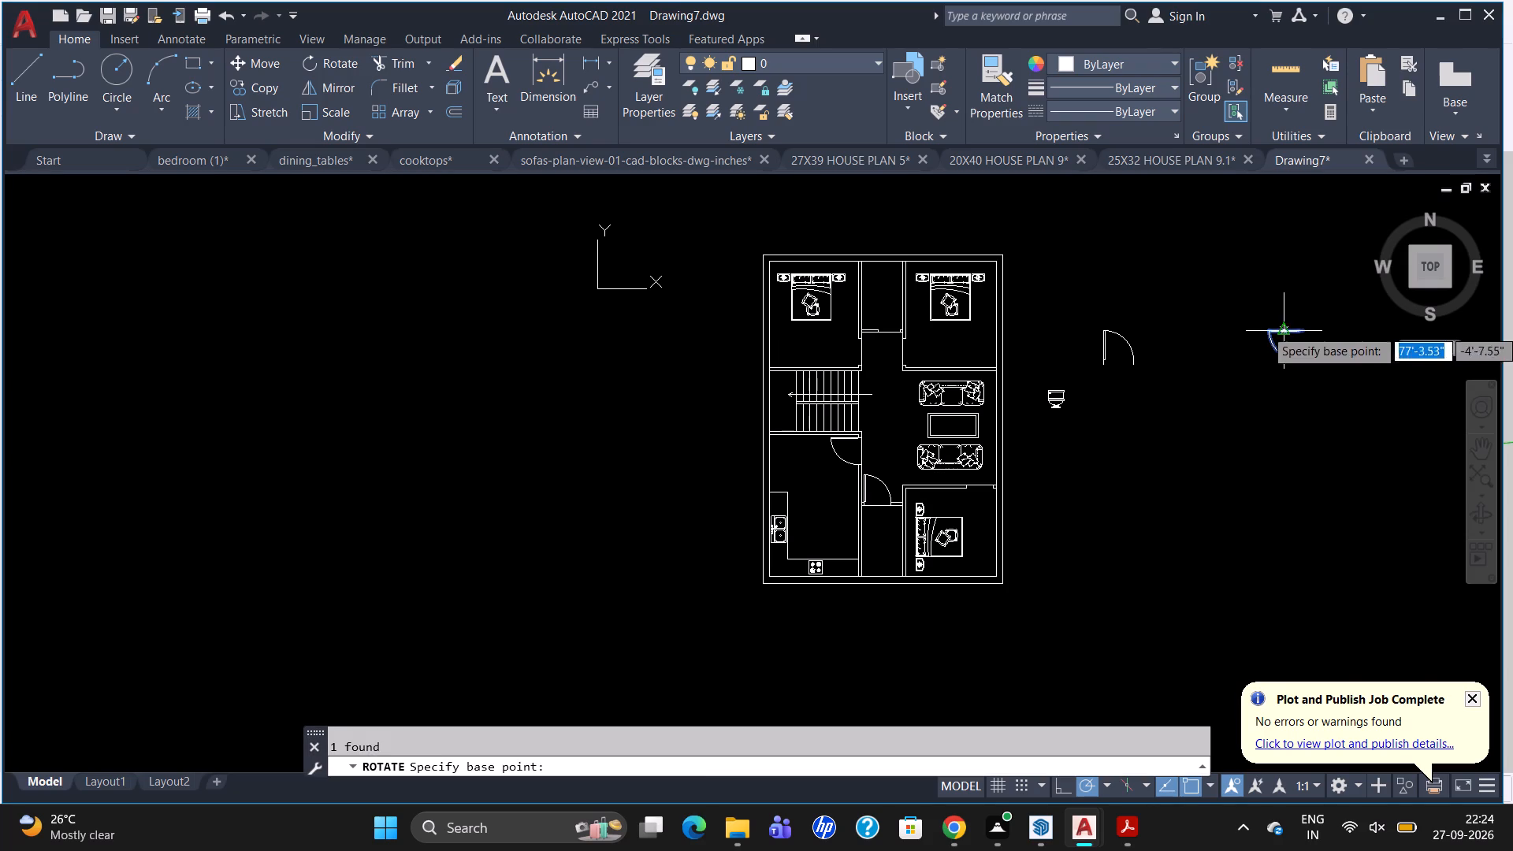
{"action": "left_click", "coordinate": [1288, 329]}
{"action": "left_click", "coordinate": [1278, 410]}
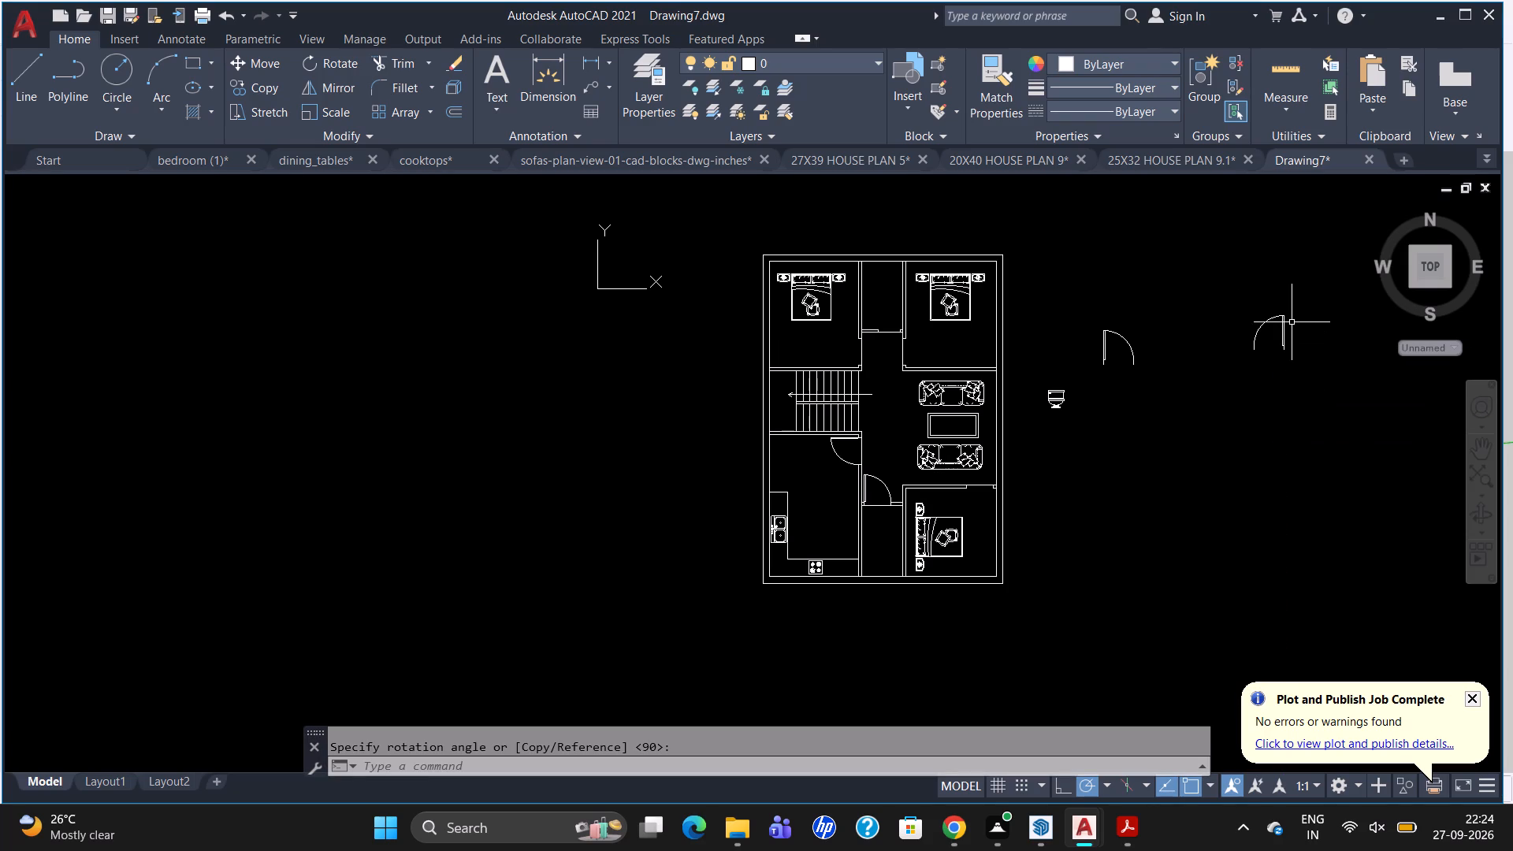
Copy the rotated door block to the east jamb of the toilet opening between the two north bedrooms, swinging into the toilet.
{"action": "left_click", "coordinate": [1285, 332]}
{"action": "type", "text": "CO"}
{"action": "key", "text": "Return"}
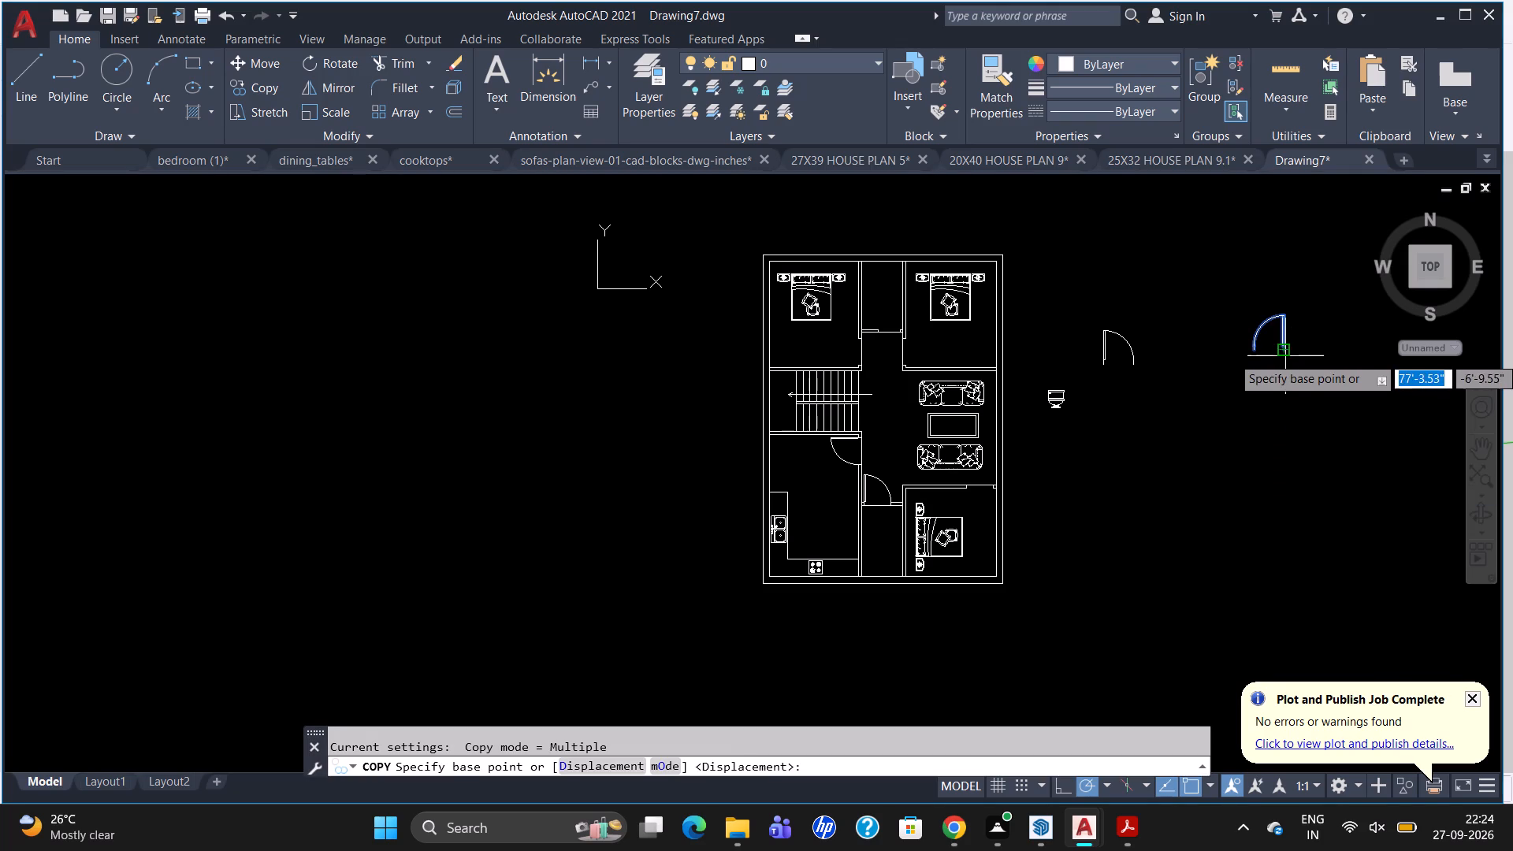
{"action": "left_click", "coordinate": [1285, 356]}
{"action": "scroll", "coordinate": [928, 318], "scroll_direction": "up", "scroll_amount": 2}
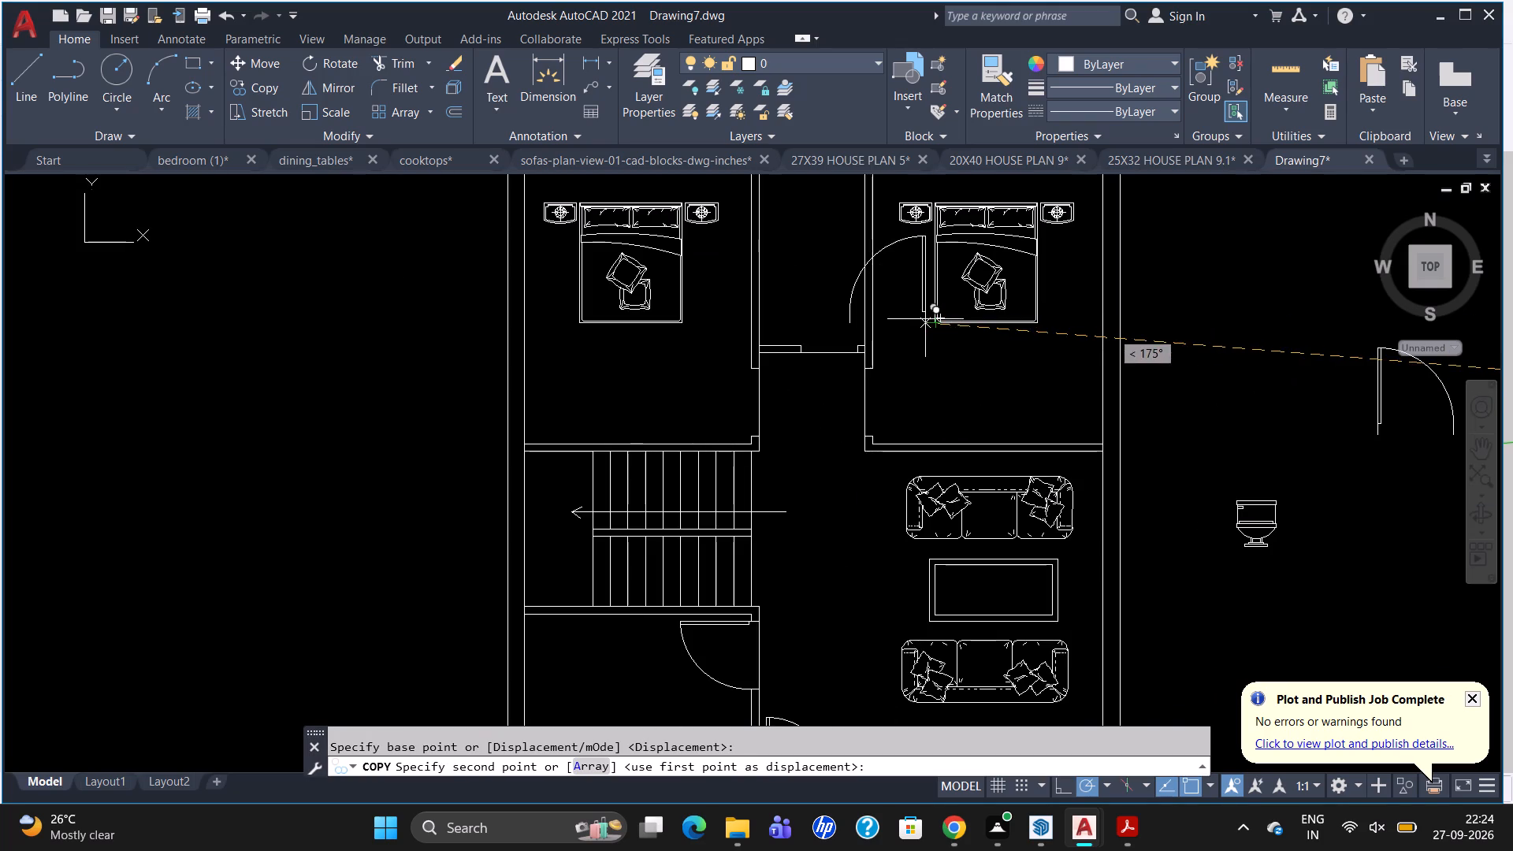
{"action": "scroll", "coordinate": [854, 360], "scroll_direction": "up", "scroll_amount": 4}
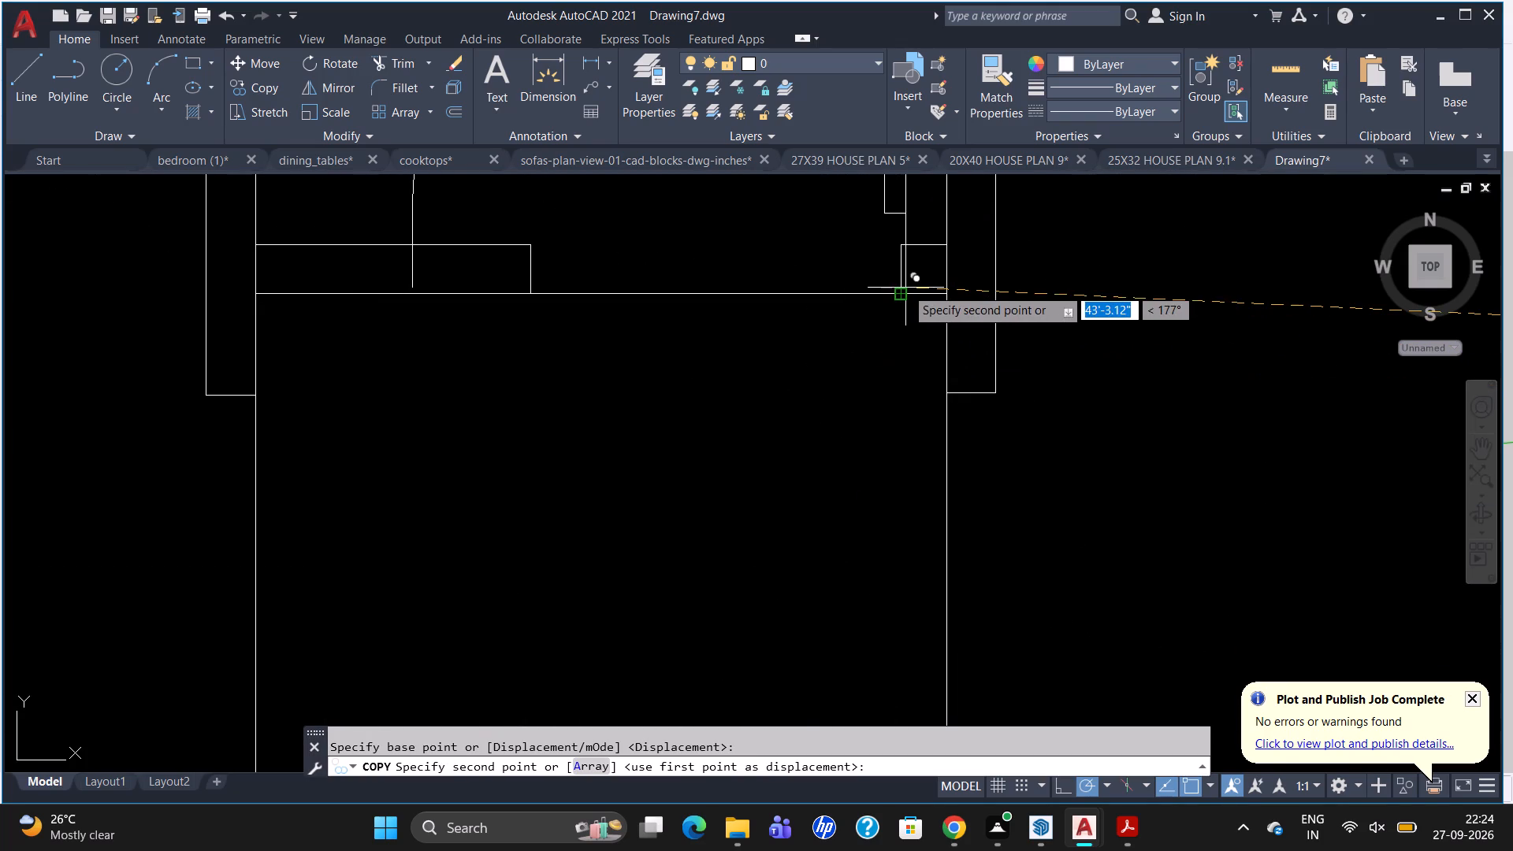
{"action": "left_click", "coordinate": [901, 288]}
{"action": "scroll", "coordinate": [895, 348], "scroll_direction": "down", "scroll_amount": 1}
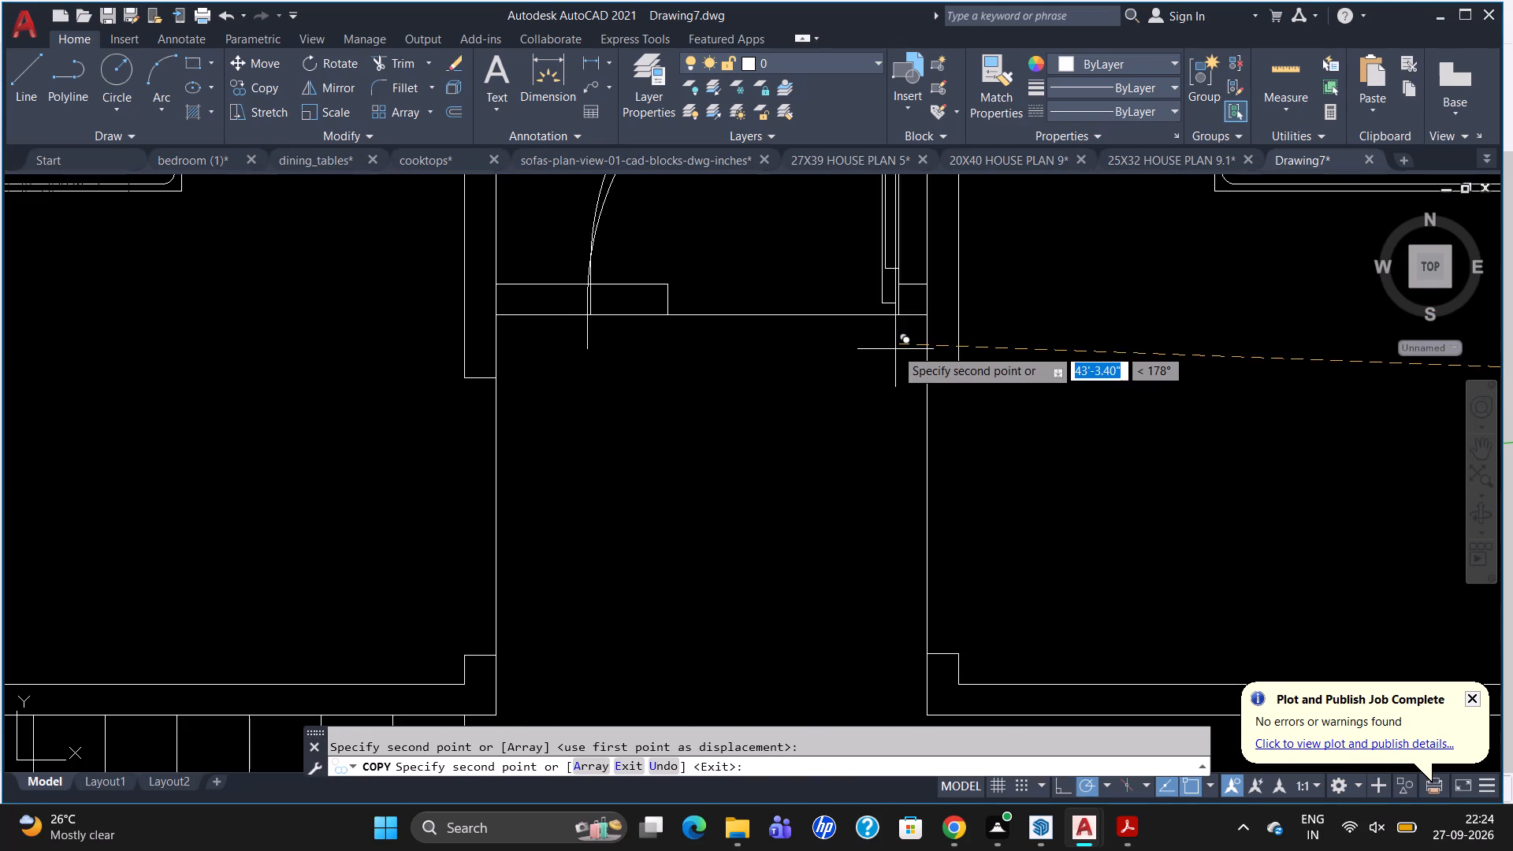
{"action": "key", "text": "Escape"}
Scale the north toilet's door down about its hinge corner to fit the opening between the jambs.
{"action": "left_click", "coordinate": [901, 269]}
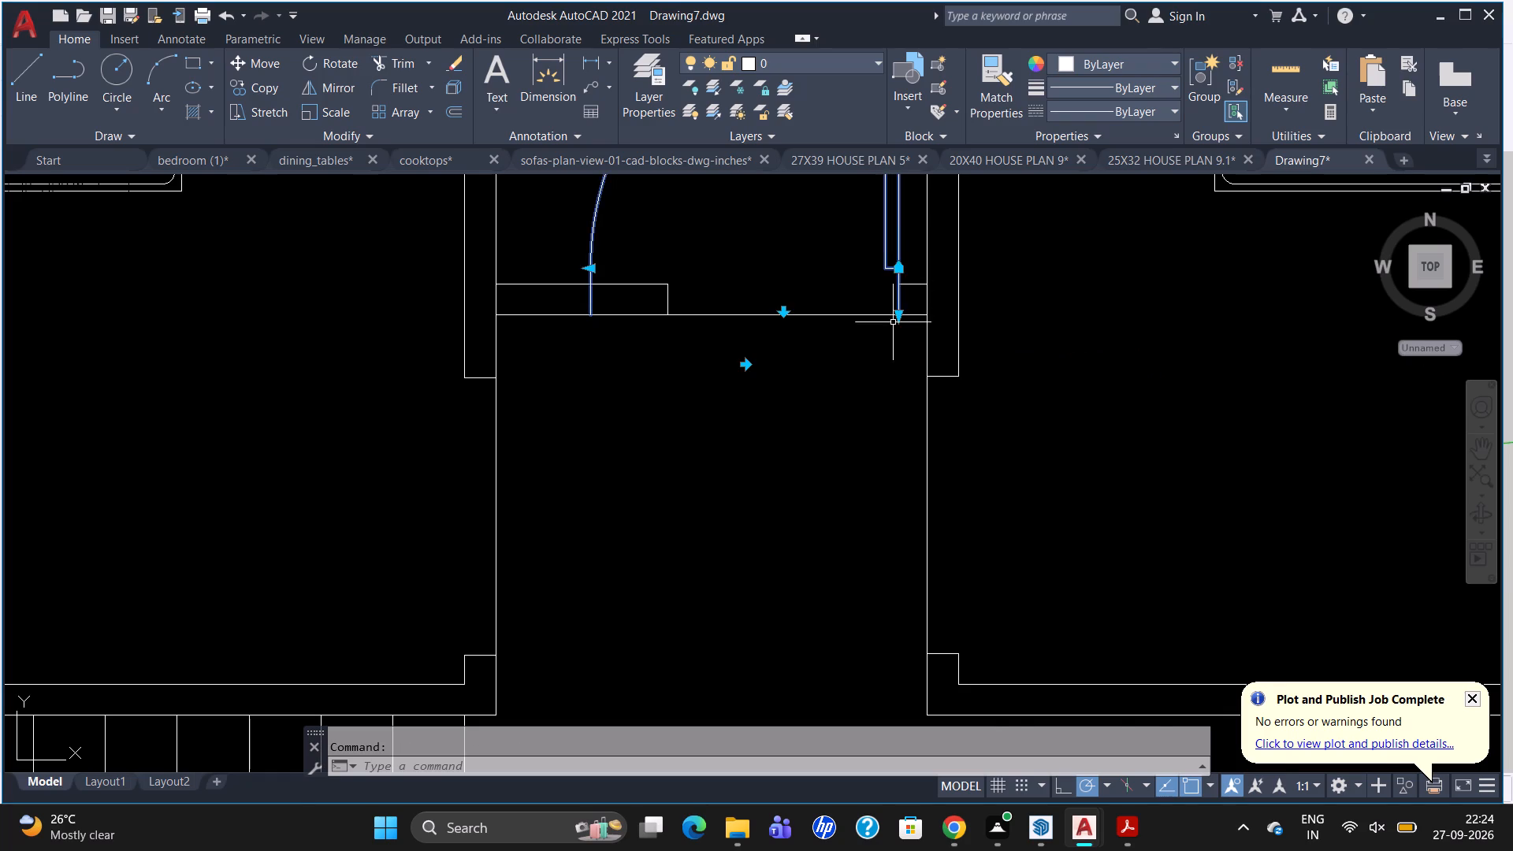
{"action": "scroll", "coordinate": [891, 340], "scroll_direction": "down", "scroll_amount": 2}
{"action": "key", "text": "s"}
{"action": "key", "text": "c"}
{"action": "key", "text": "Return"}
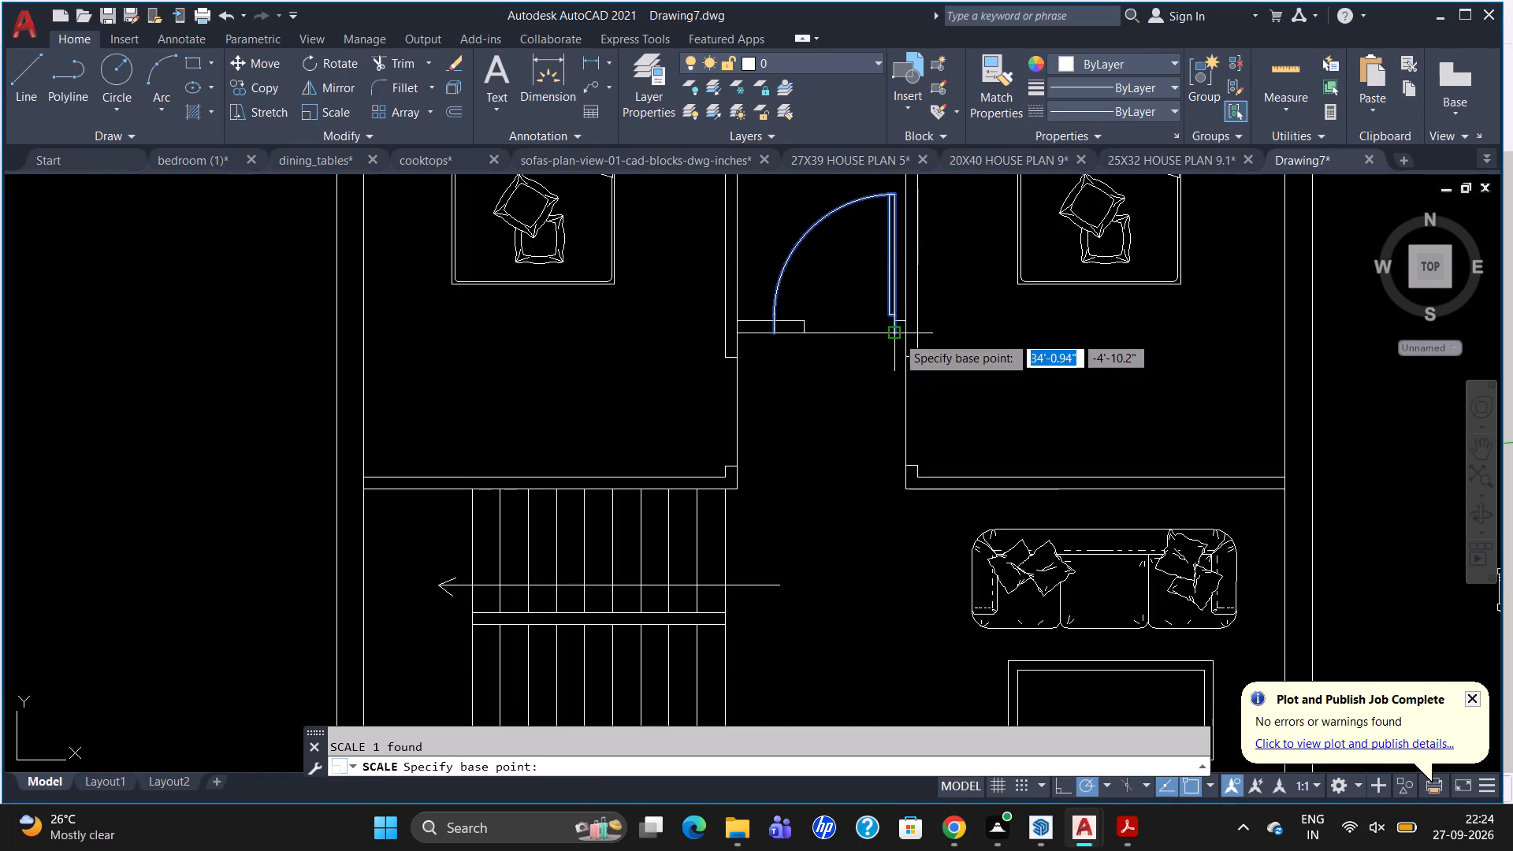
{"action": "left_click", "coordinate": [898, 336]}
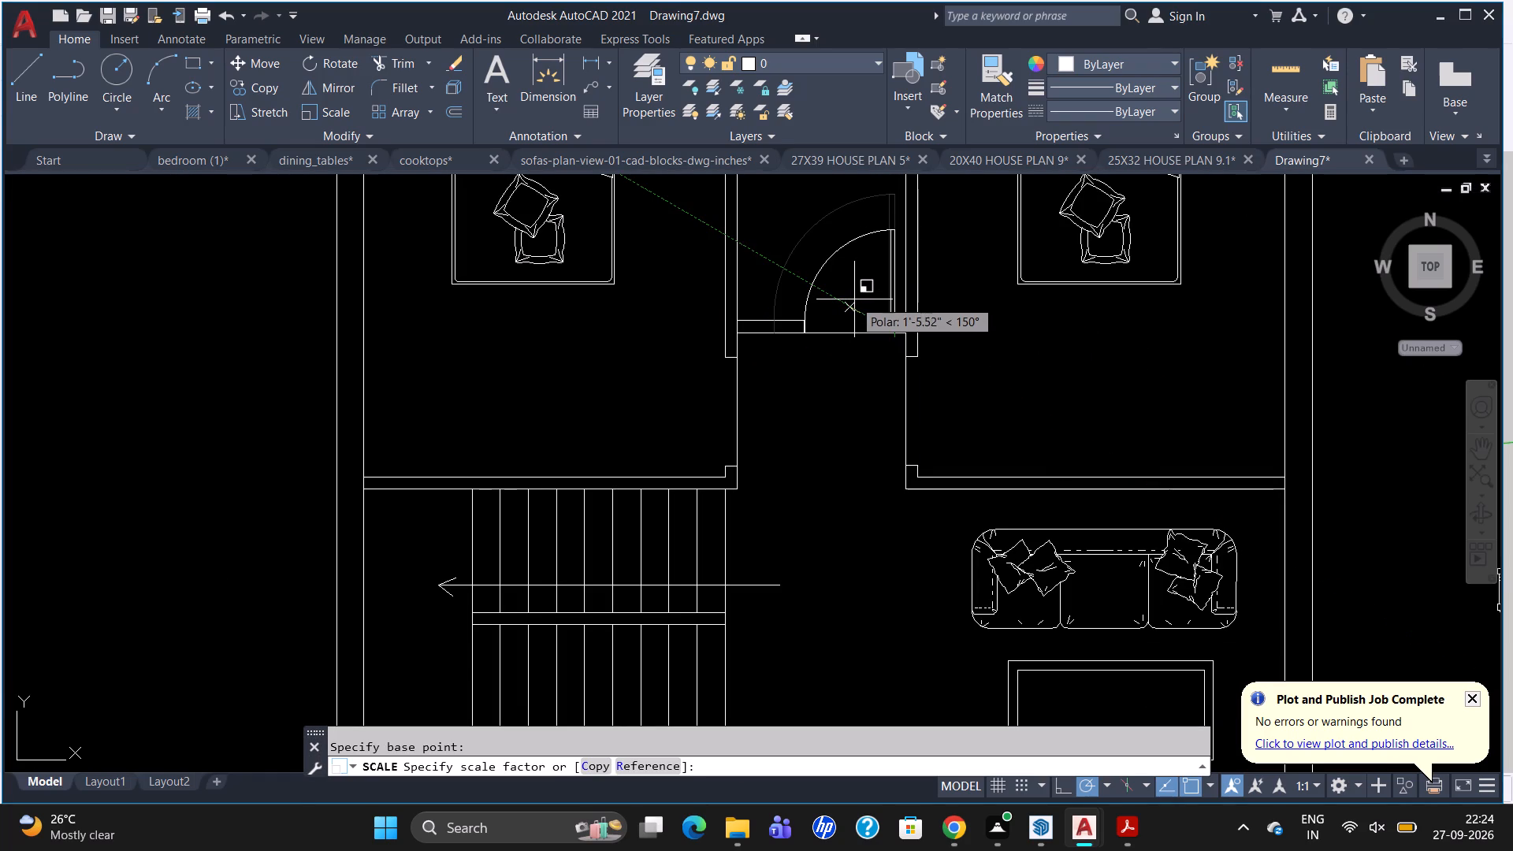
{"action": "left_click", "coordinate": [855, 295]}
{"action": "scroll", "coordinate": [856, 316], "scroll_direction": "down", "scroll_amount": 2}
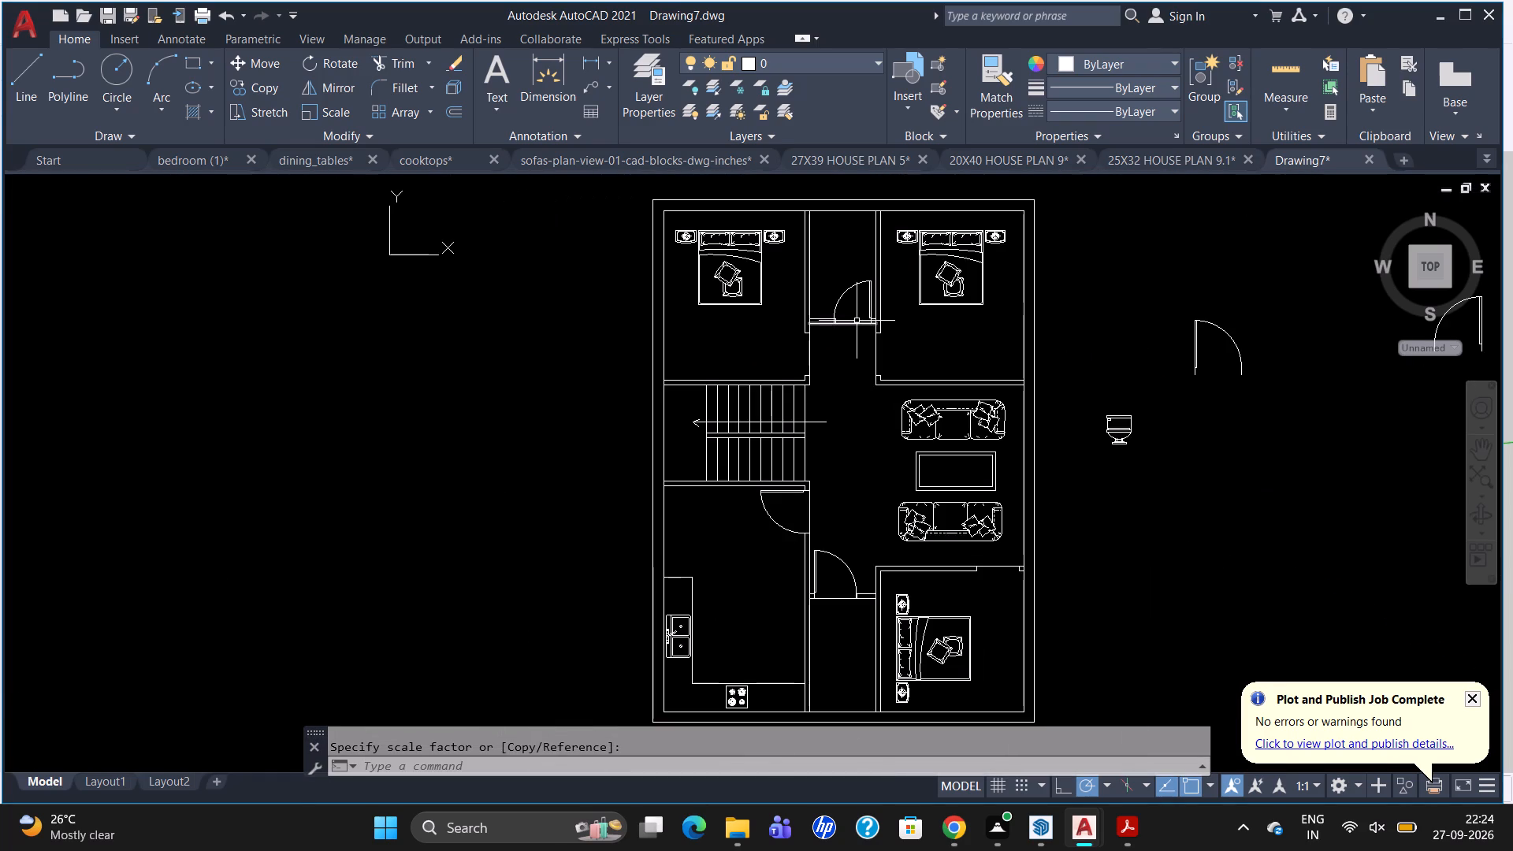
{"action": "scroll", "coordinate": [846, 366], "scroll_direction": "down", "scroll_amount": 1}
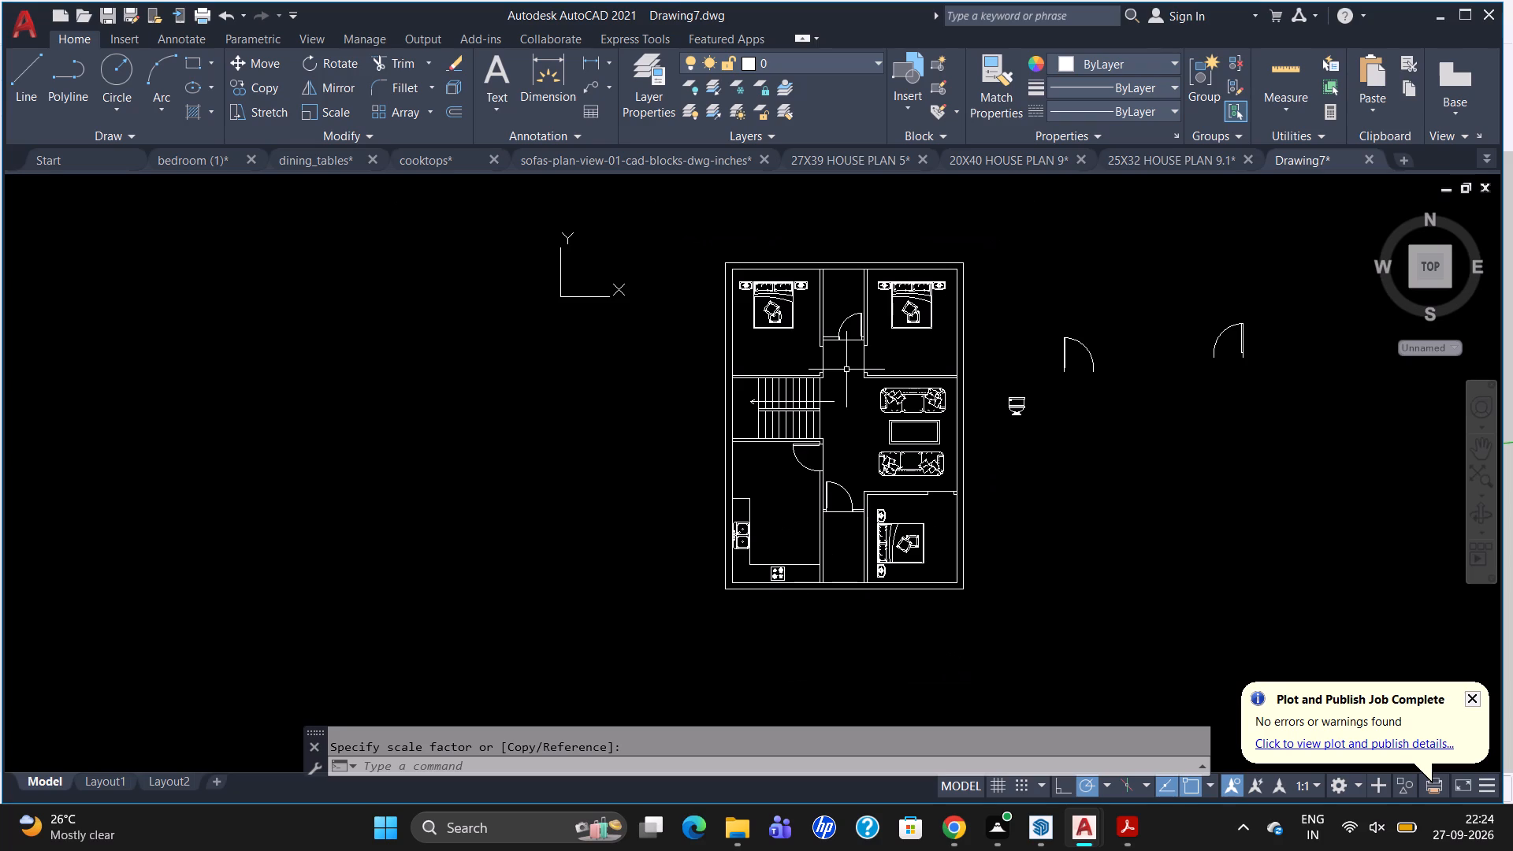
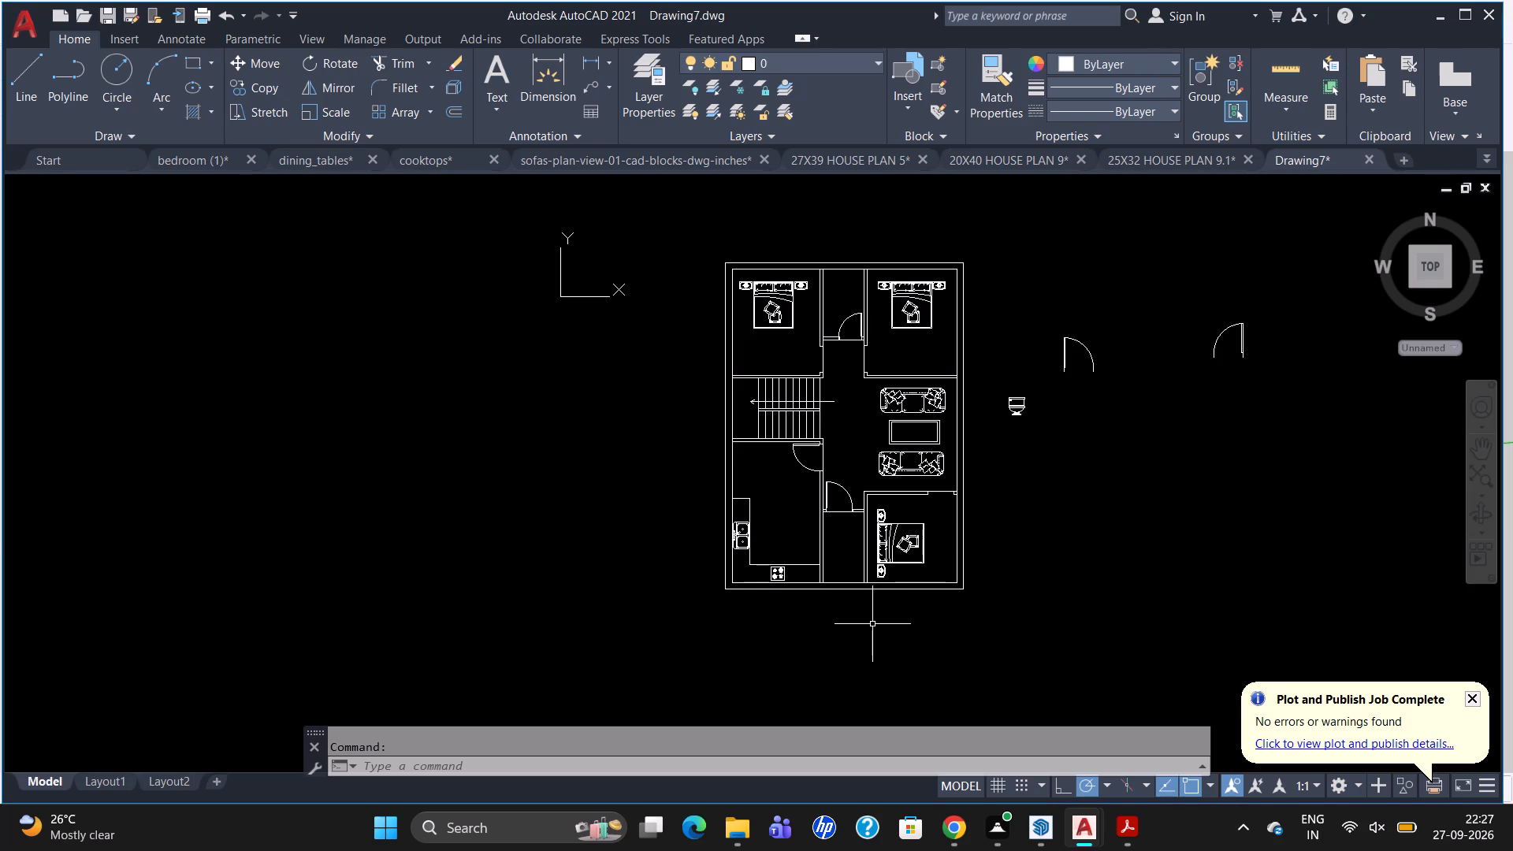
Rotate the spare door block nearest the plan 90° counterclockwise about its leaf's top end so the leaf lies horizontal.
{"action": "left_click", "coordinate": [1066, 340]}
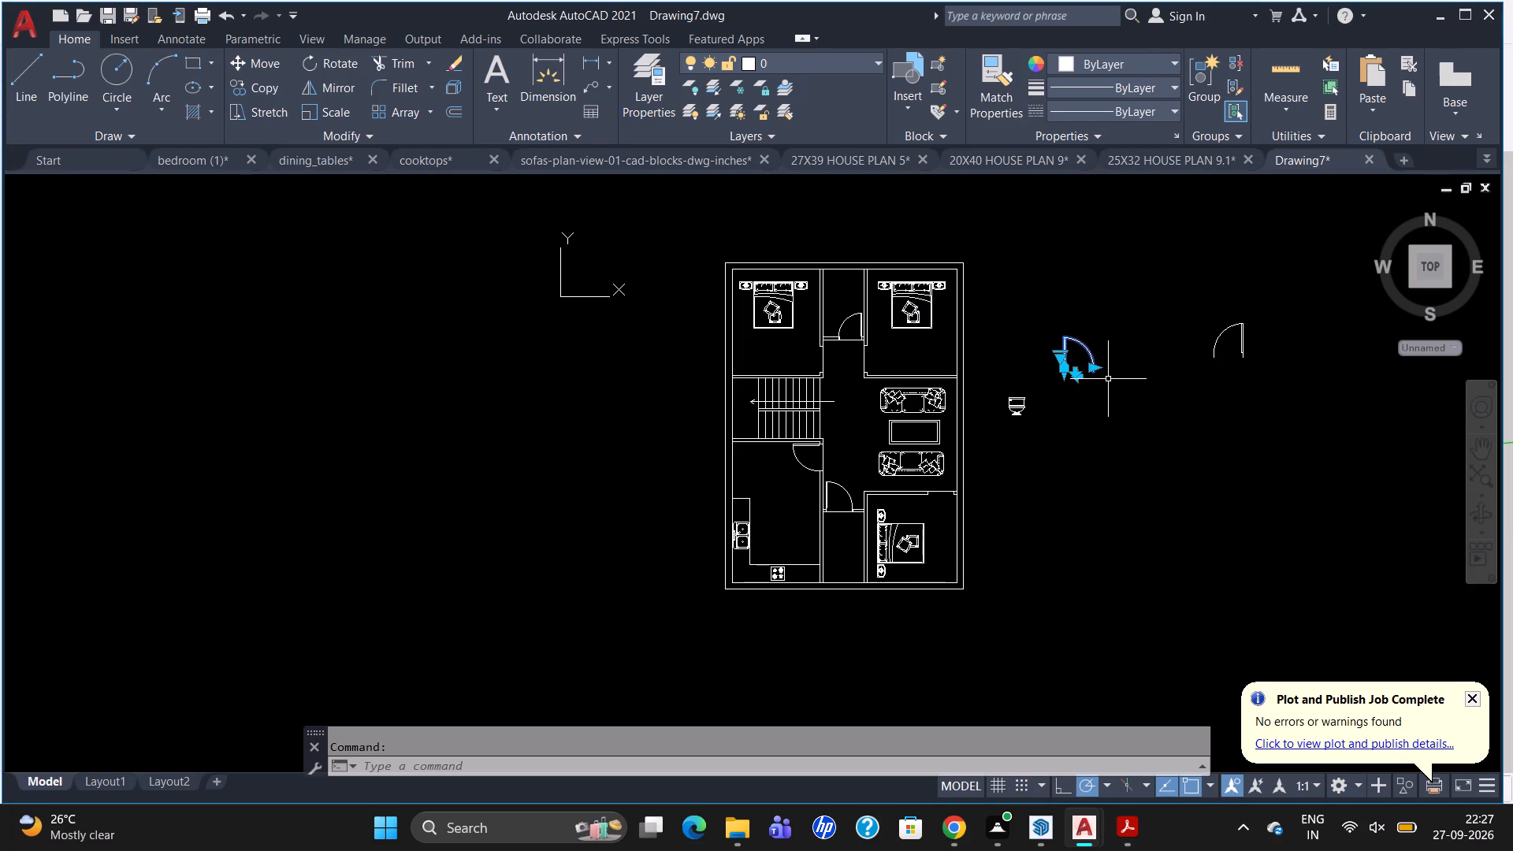
{"action": "type", "text": "RO"}
{"action": "key", "text": "Return"}
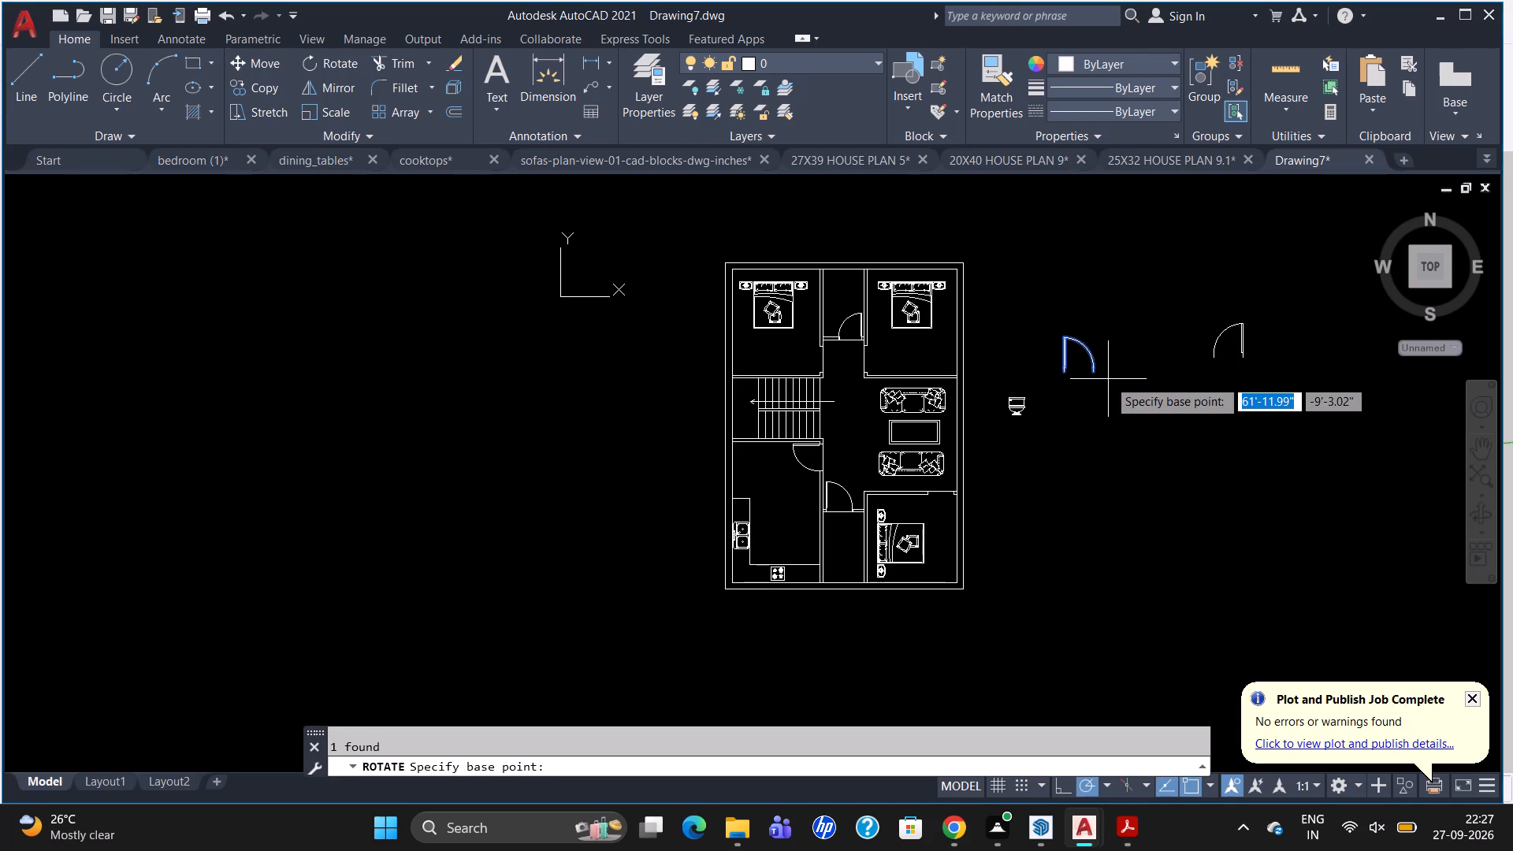
{"action": "left_click", "coordinate": [1067, 333]}
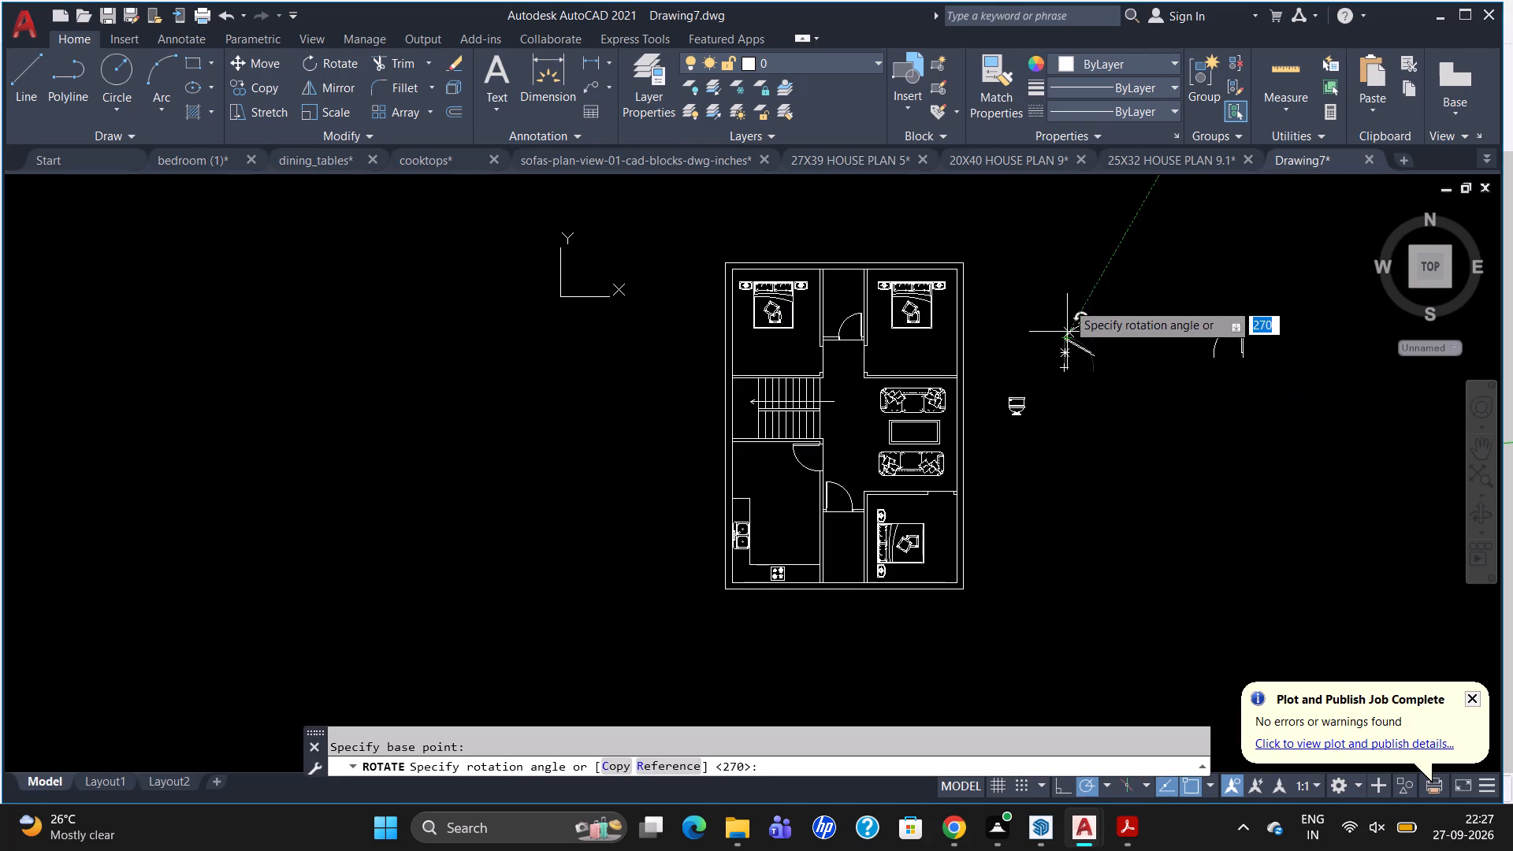
{"action": "left_click", "coordinate": [1060, 285]}
Copy the rotated door block by its hinge corner to the south jamb of the northwest bedroom's opening, swinging into the bedroom.
{"action": "left_click", "coordinate": [1089, 340]}
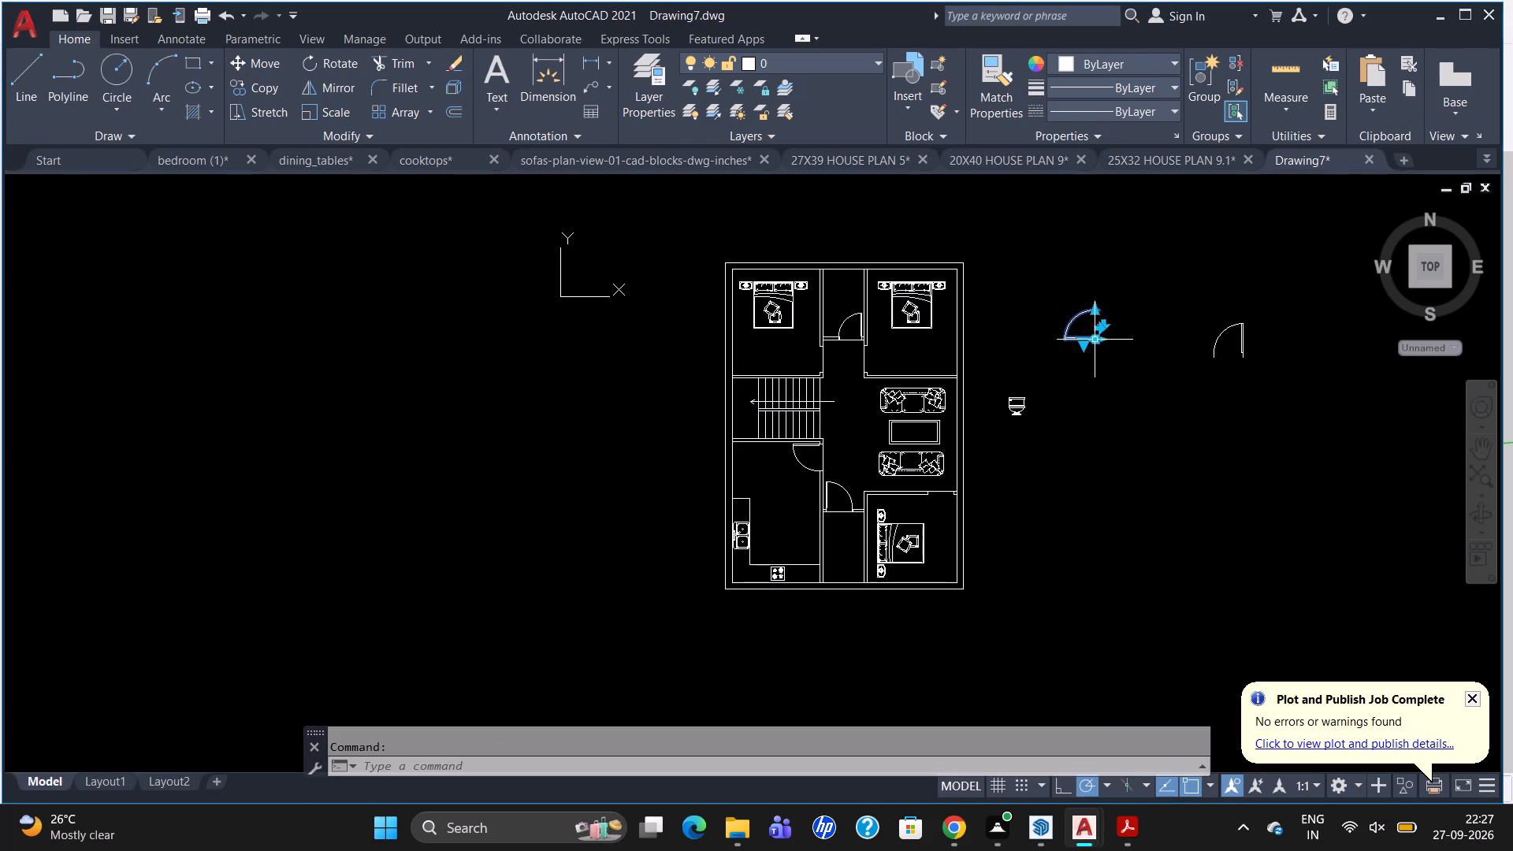
{"action": "type", "text": "CO"}
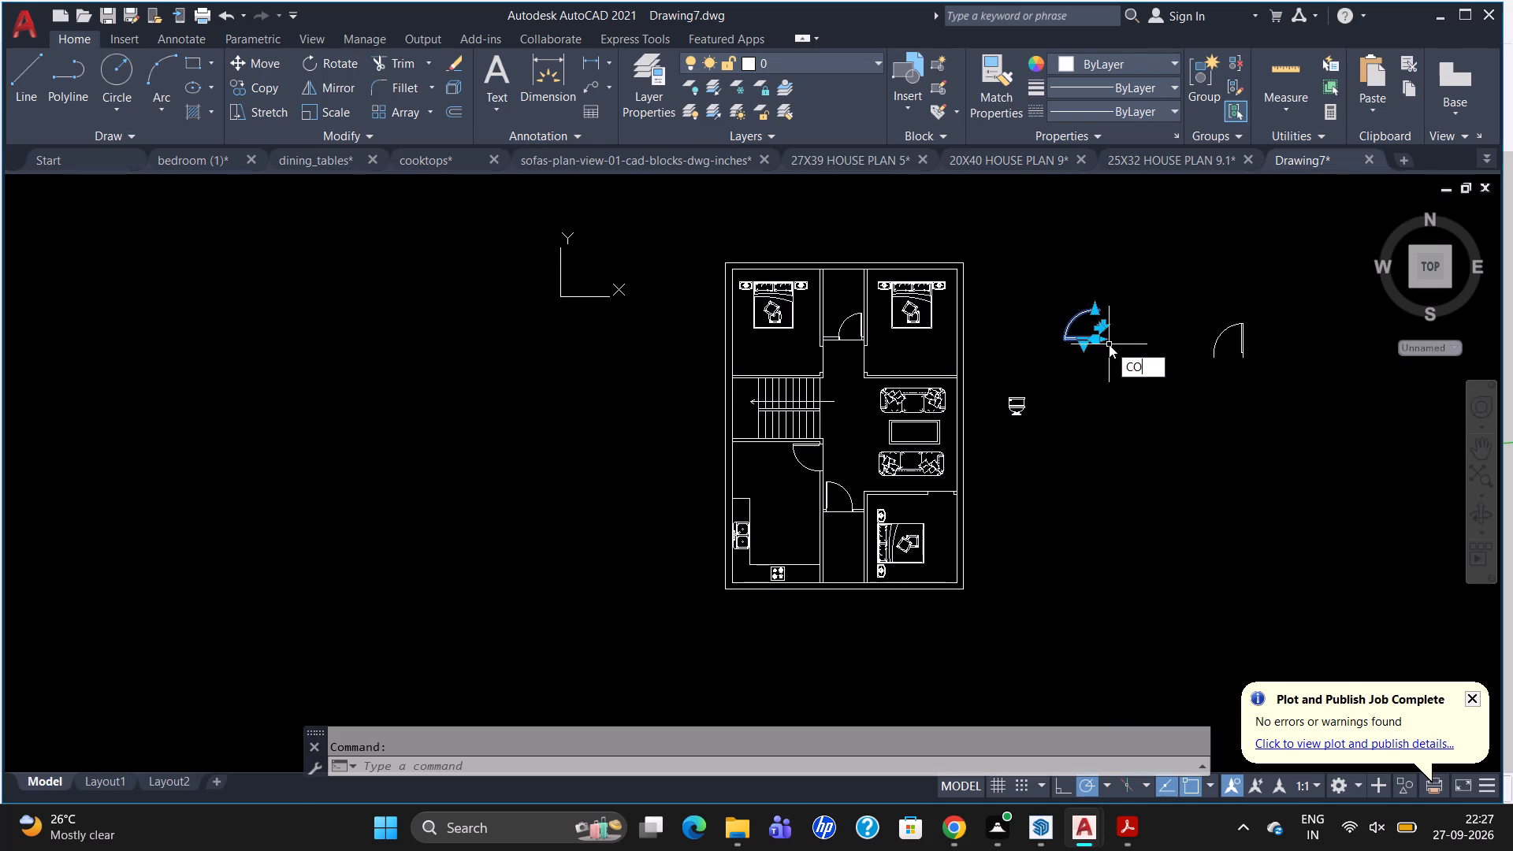
{"action": "key", "text": "Return"}
{"action": "left_click", "coordinate": [1103, 337]}
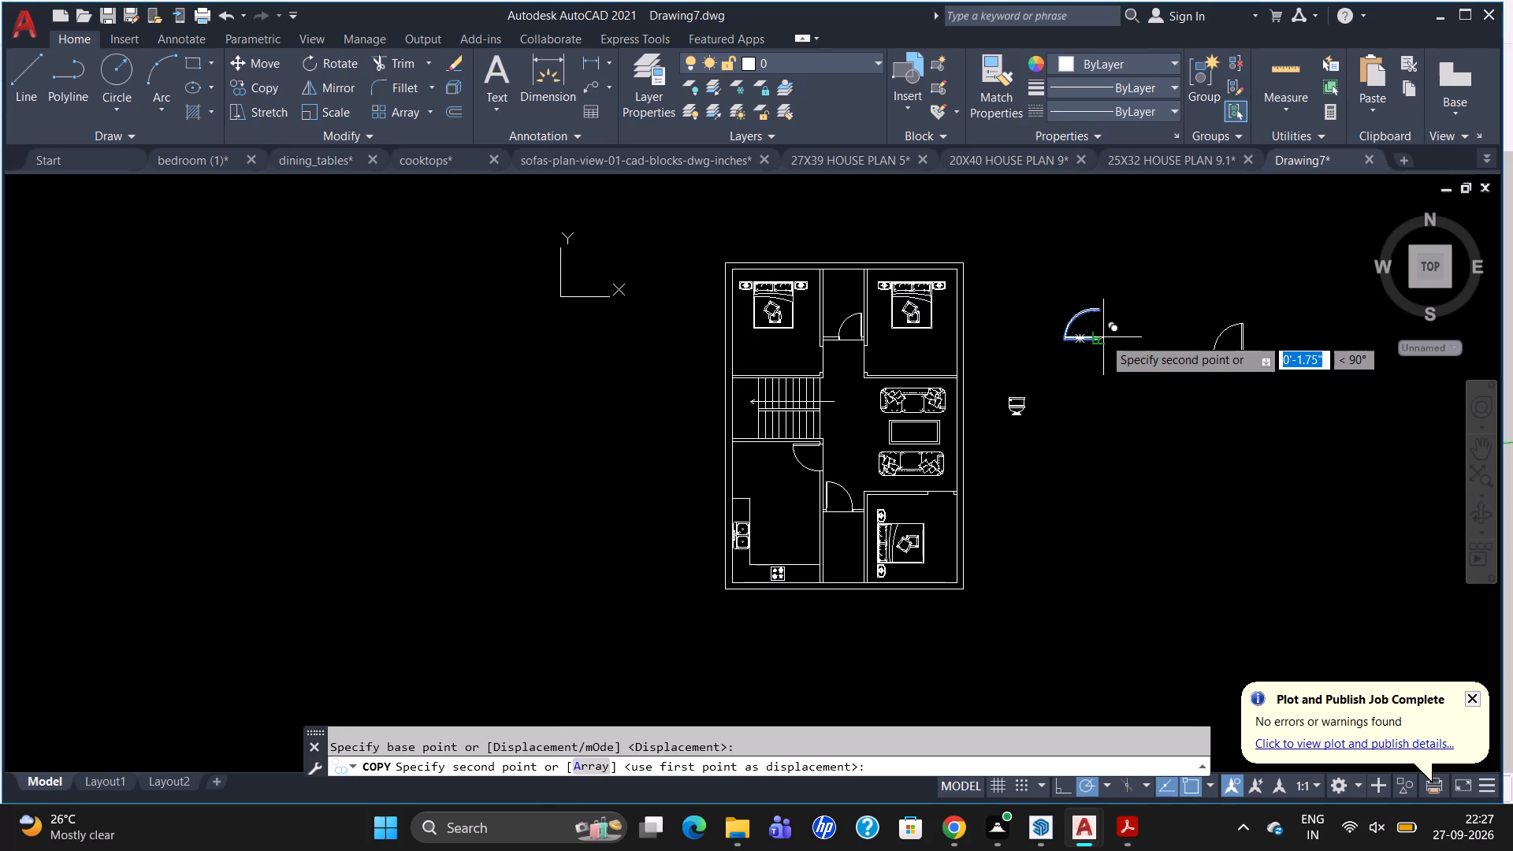
{"action": "scroll", "coordinate": [825, 361], "scroll_direction": "up", "scroll_amount": 4}
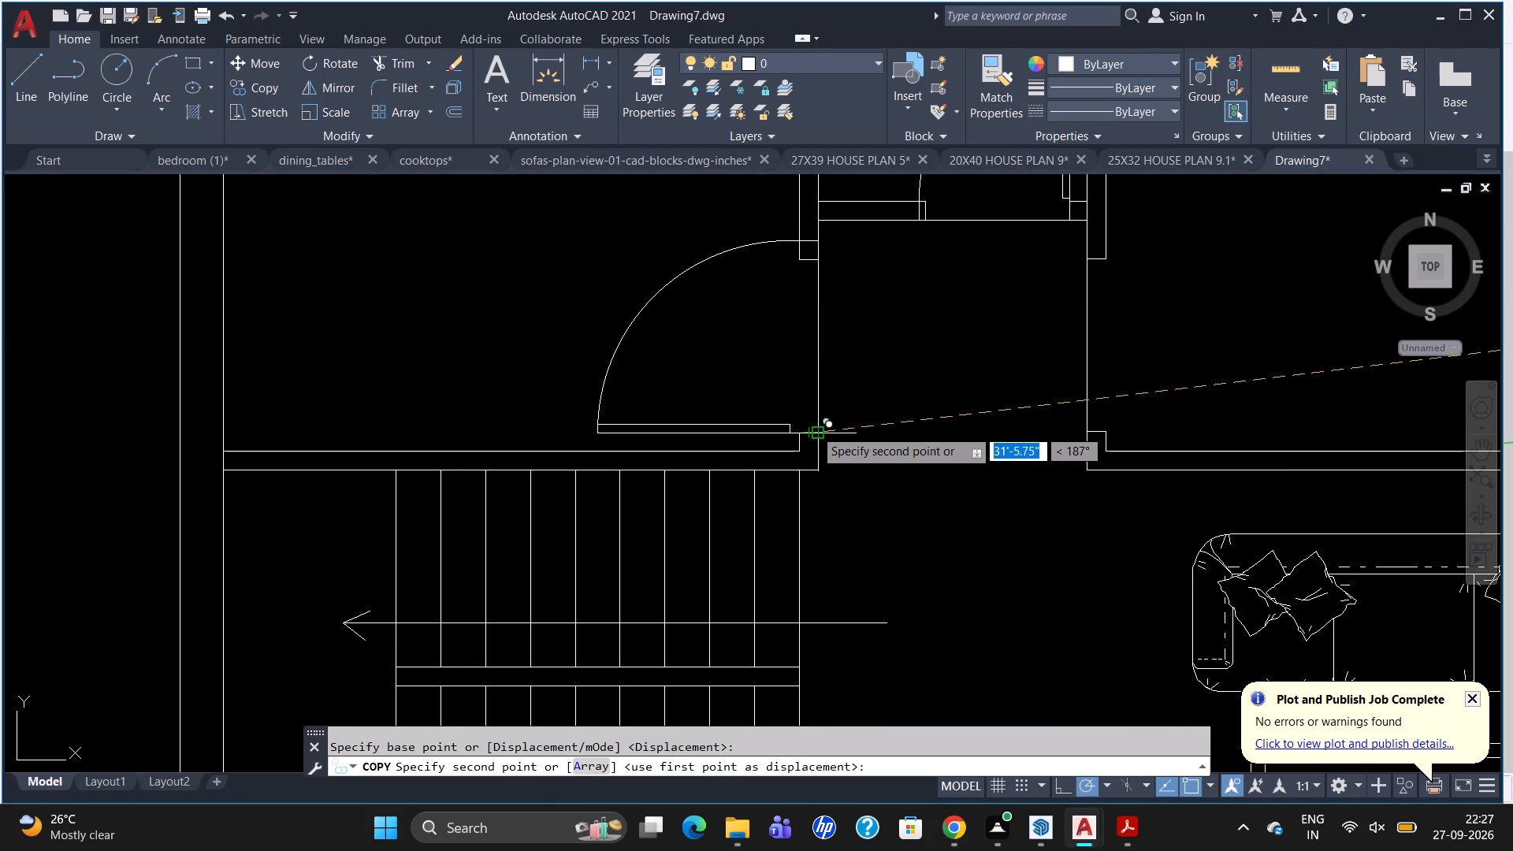
{"action": "left_click", "coordinate": [814, 429]}
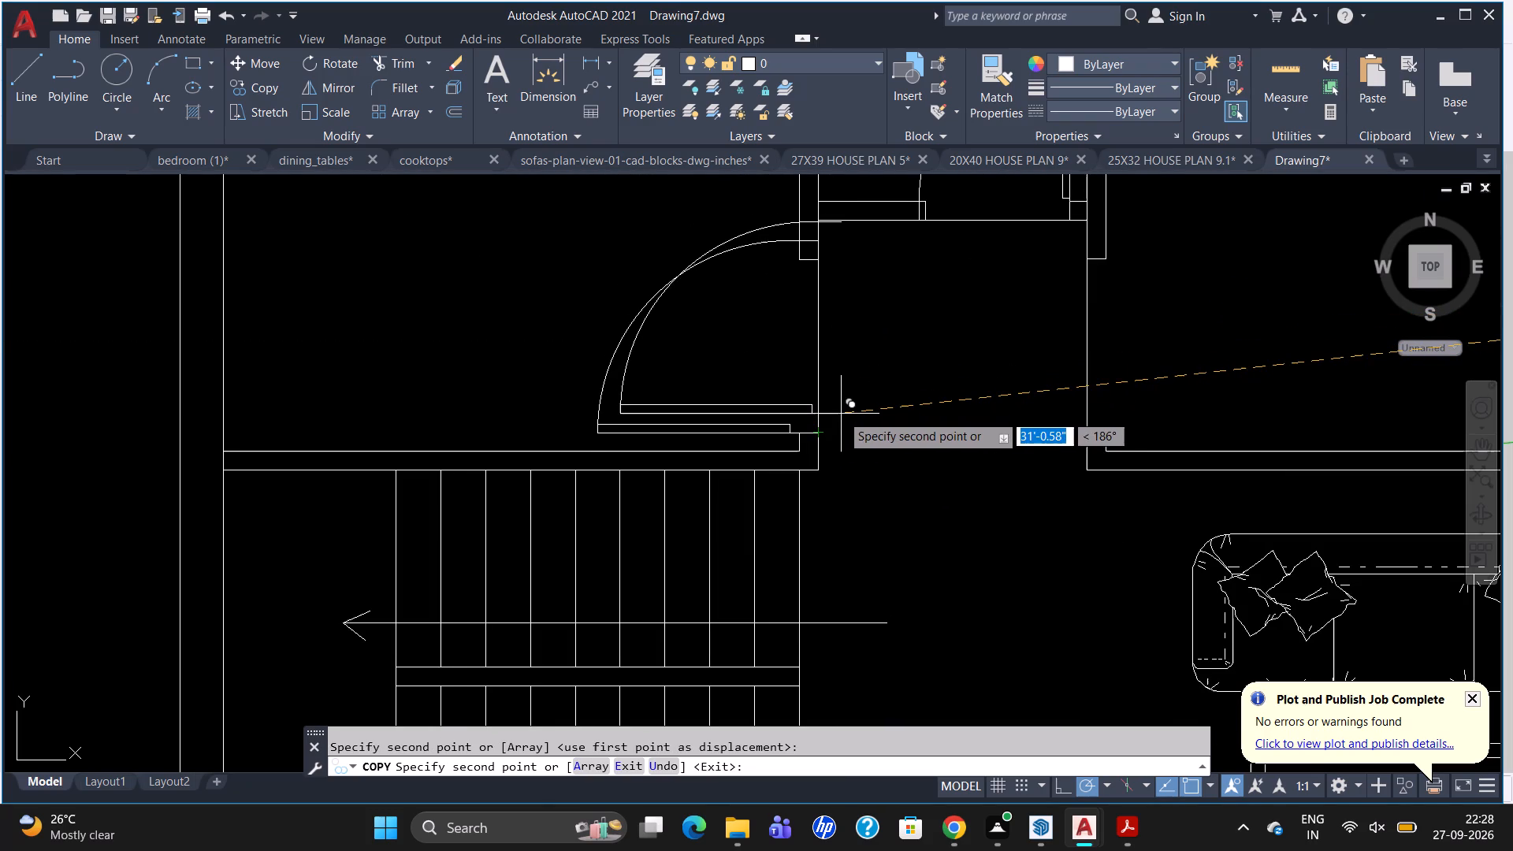
{"action": "key", "text": "Escape"}
Scale the northwest bedroom's door down about its hinge corner to fit the opening between the jambs.
{"action": "left_click", "coordinate": [804, 431]}
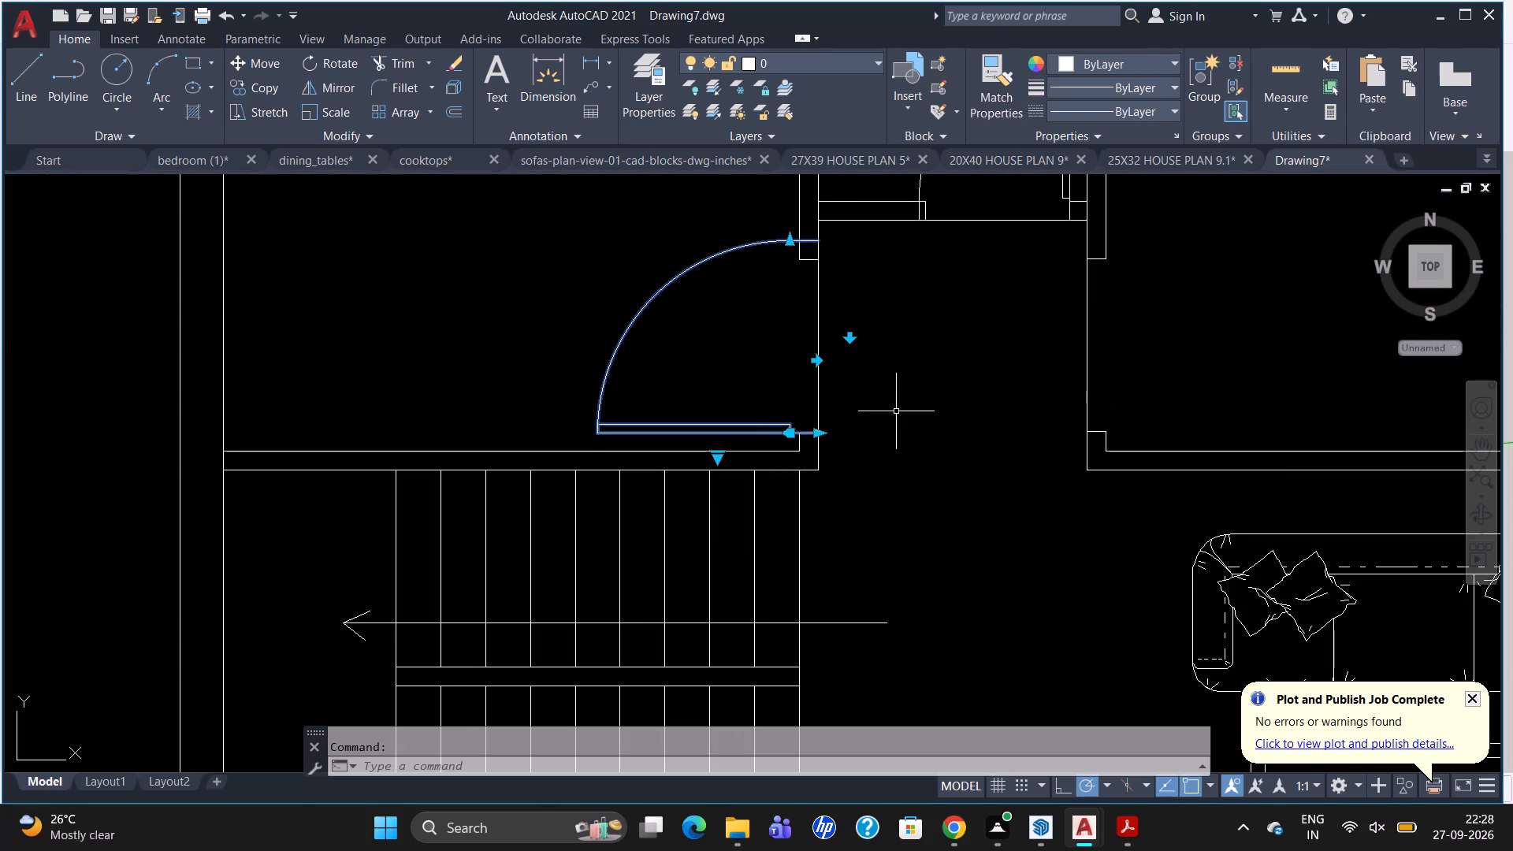
{"action": "type", "text": "SC"}
{"action": "key", "text": "Return"}
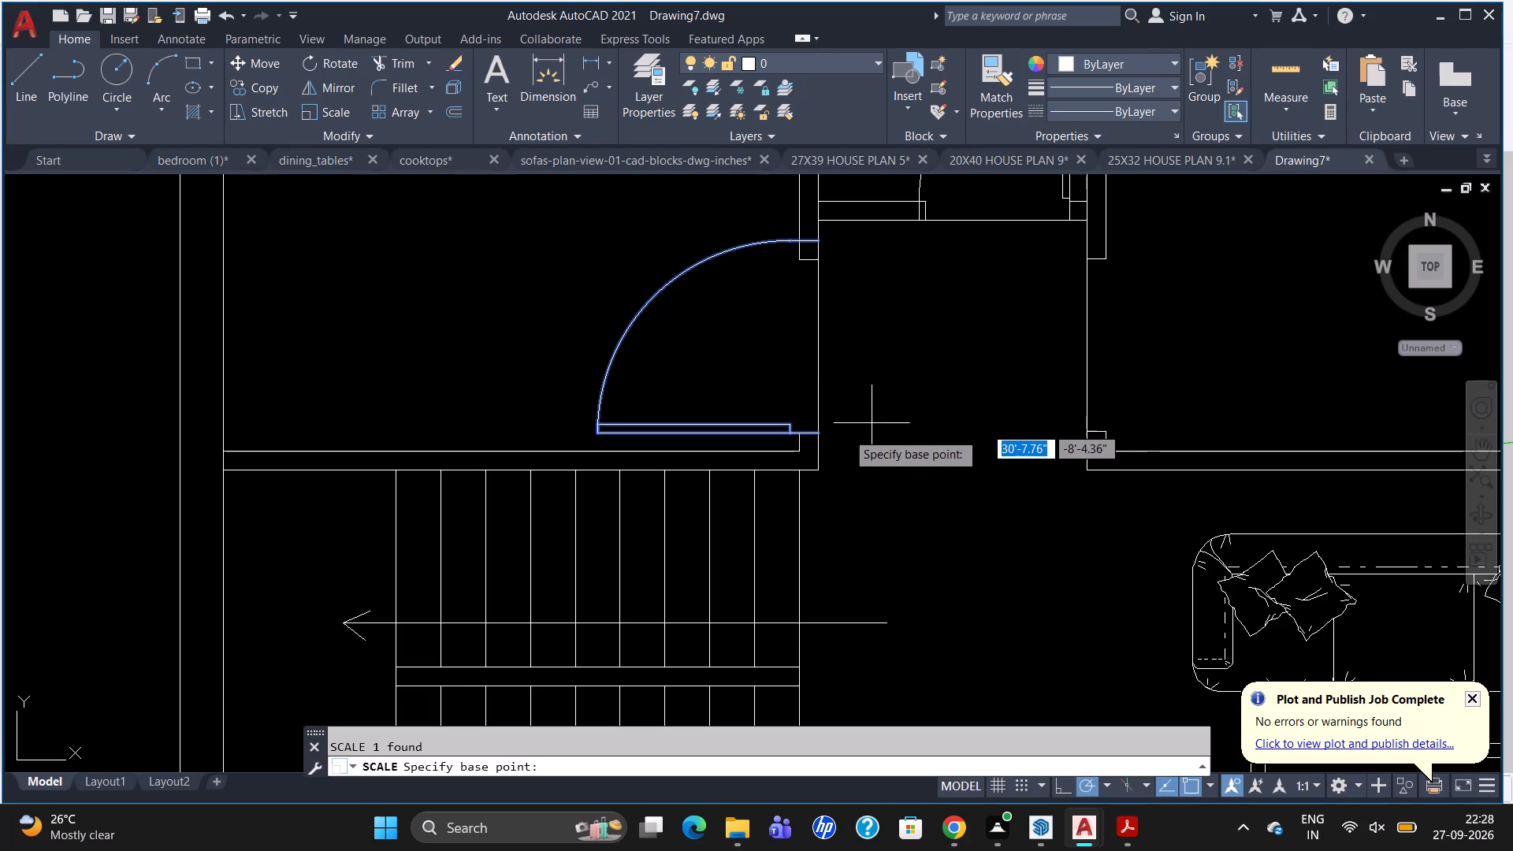
{"action": "left_click", "coordinate": [823, 430]}
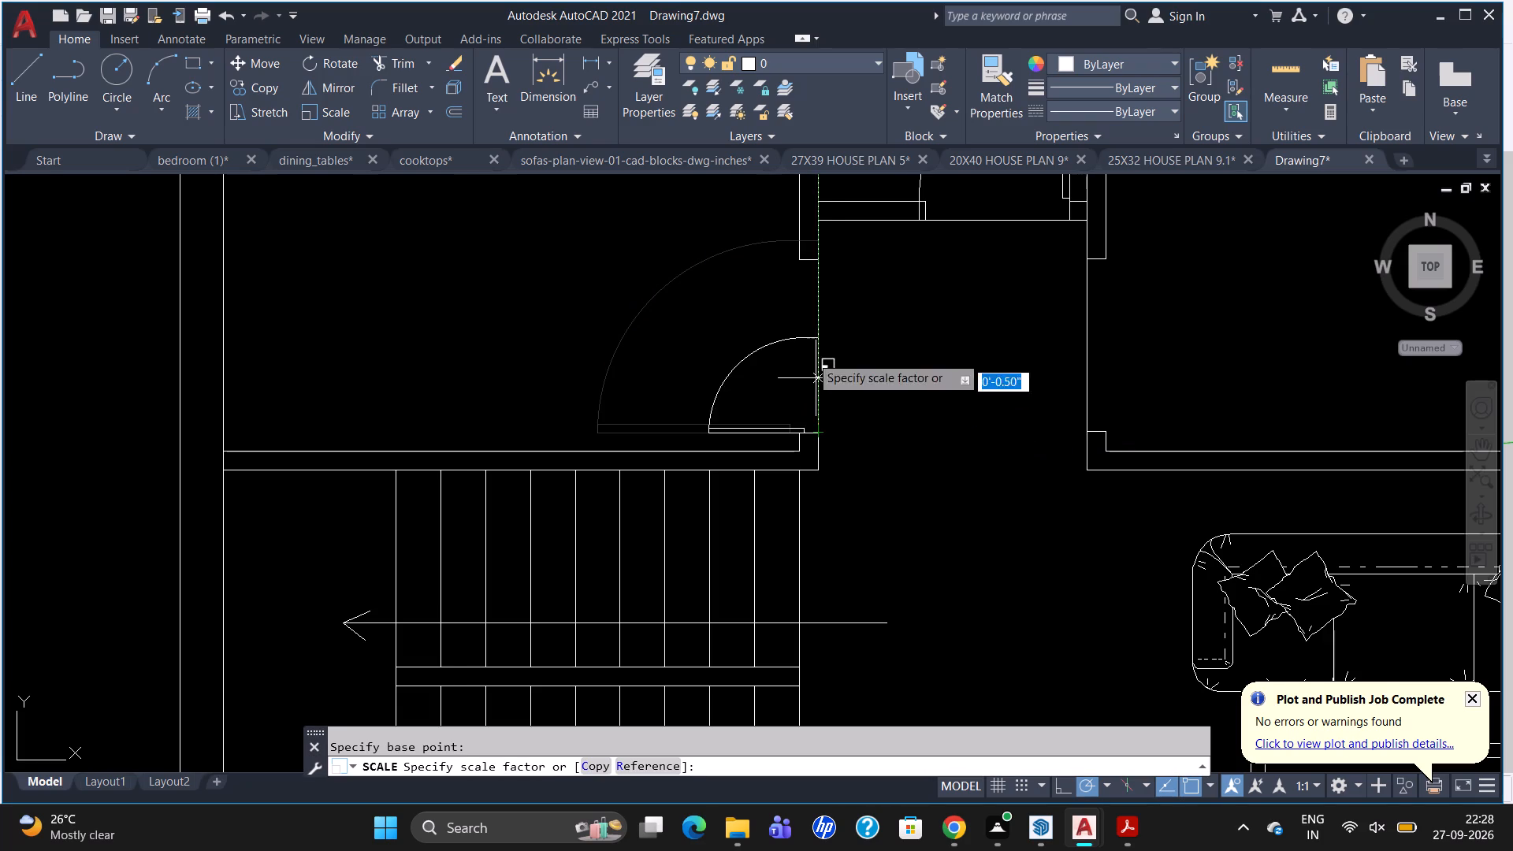
{"action": "left_click", "coordinate": [809, 335]}
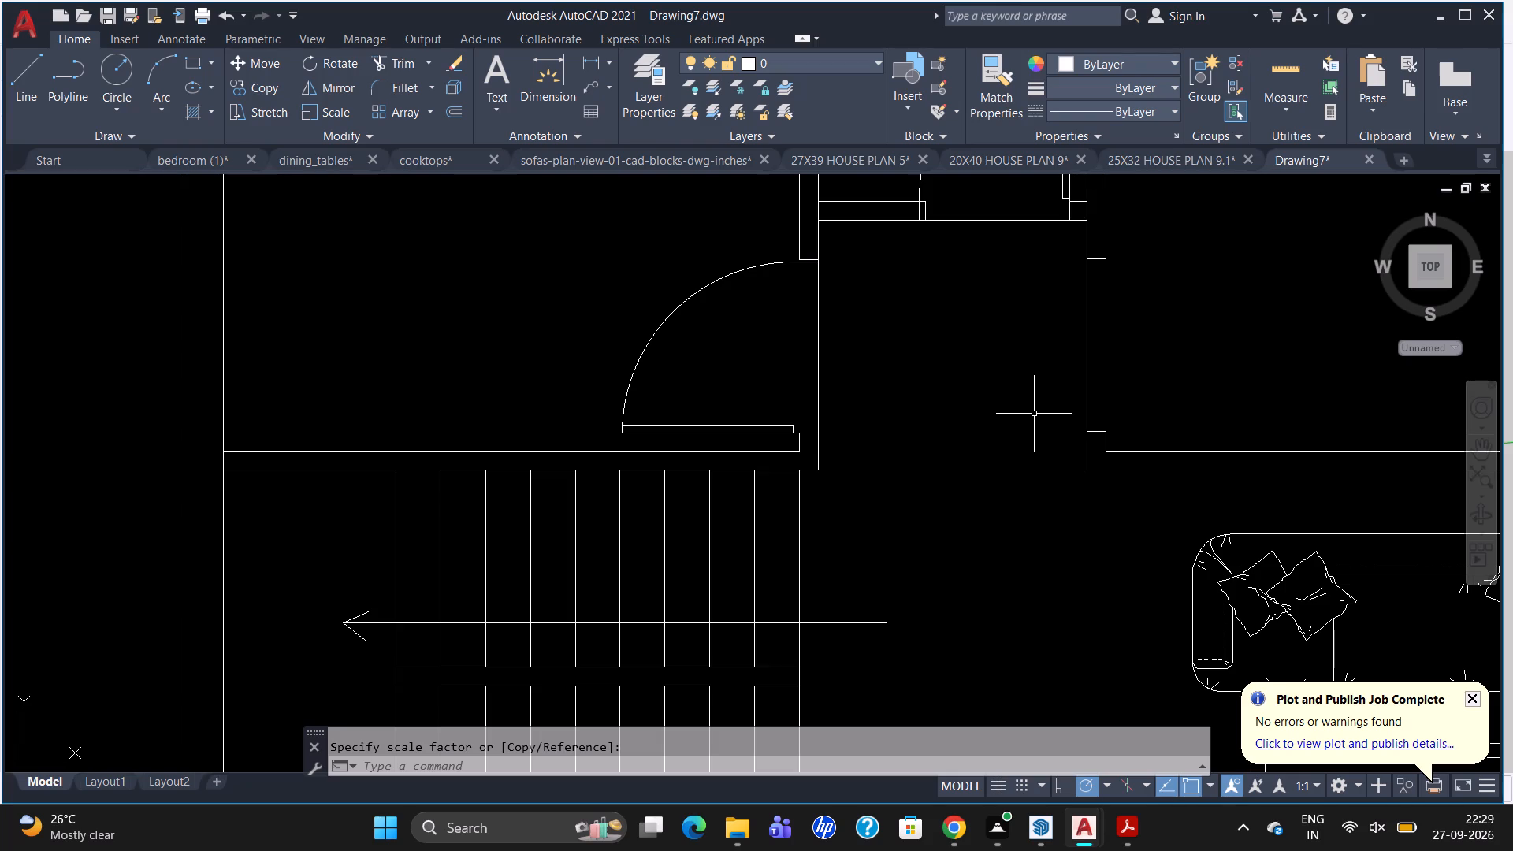
Rotate the easternmost spare door block 90° clockwise about the middle of its leaf so the leaf lies horizontal.
{"action": "scroll", "coordinate": [976, 321], "scroll_direction": "down", "scroll_amount": 3}
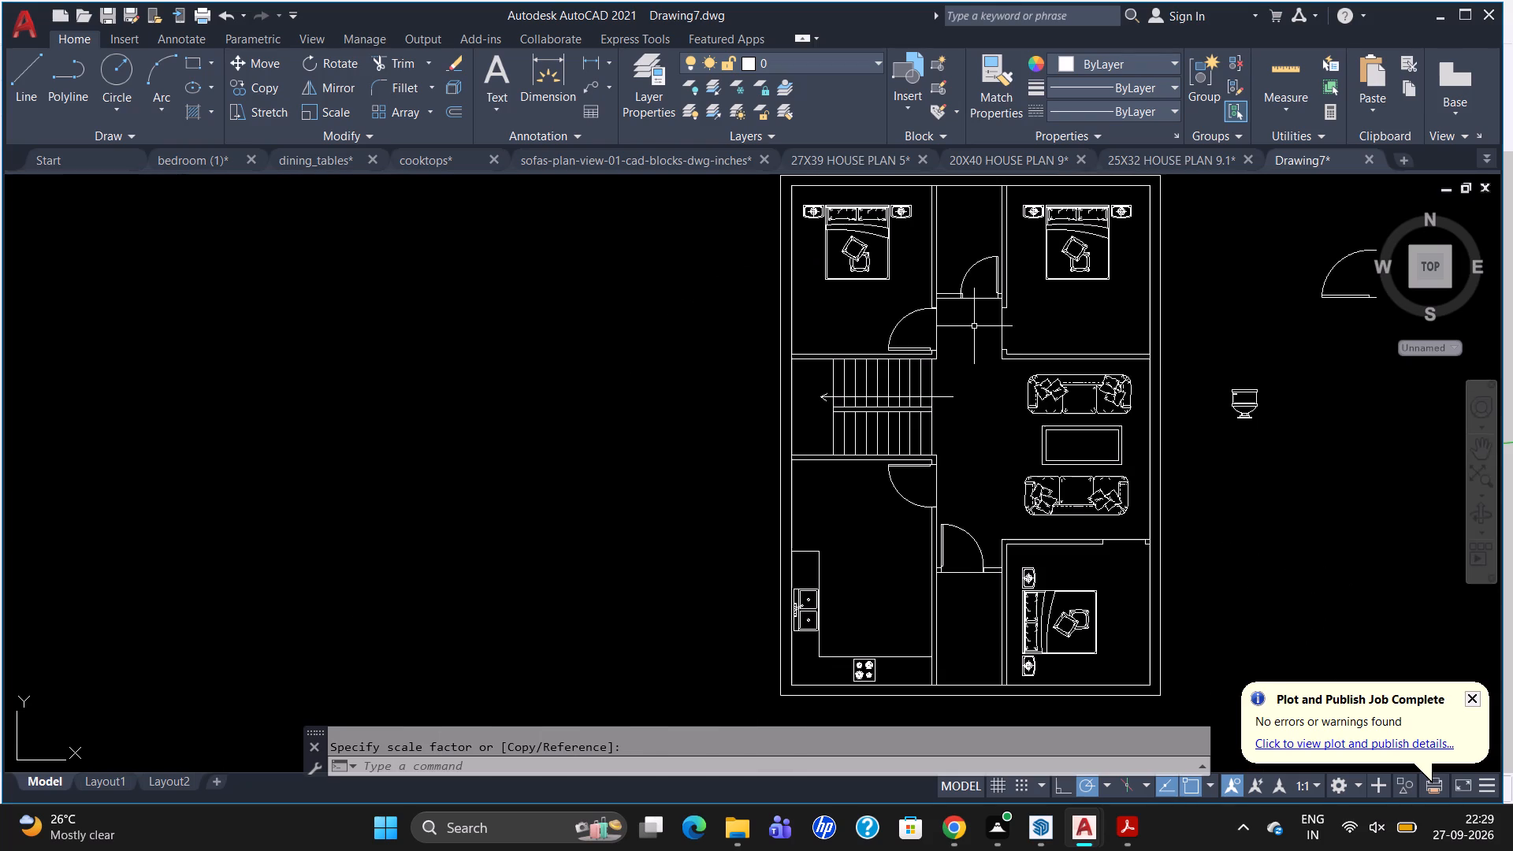
{"action": "scroll", "coordinate": [965, 365], "scroll_direction": "down", "scroll_amount": 1}
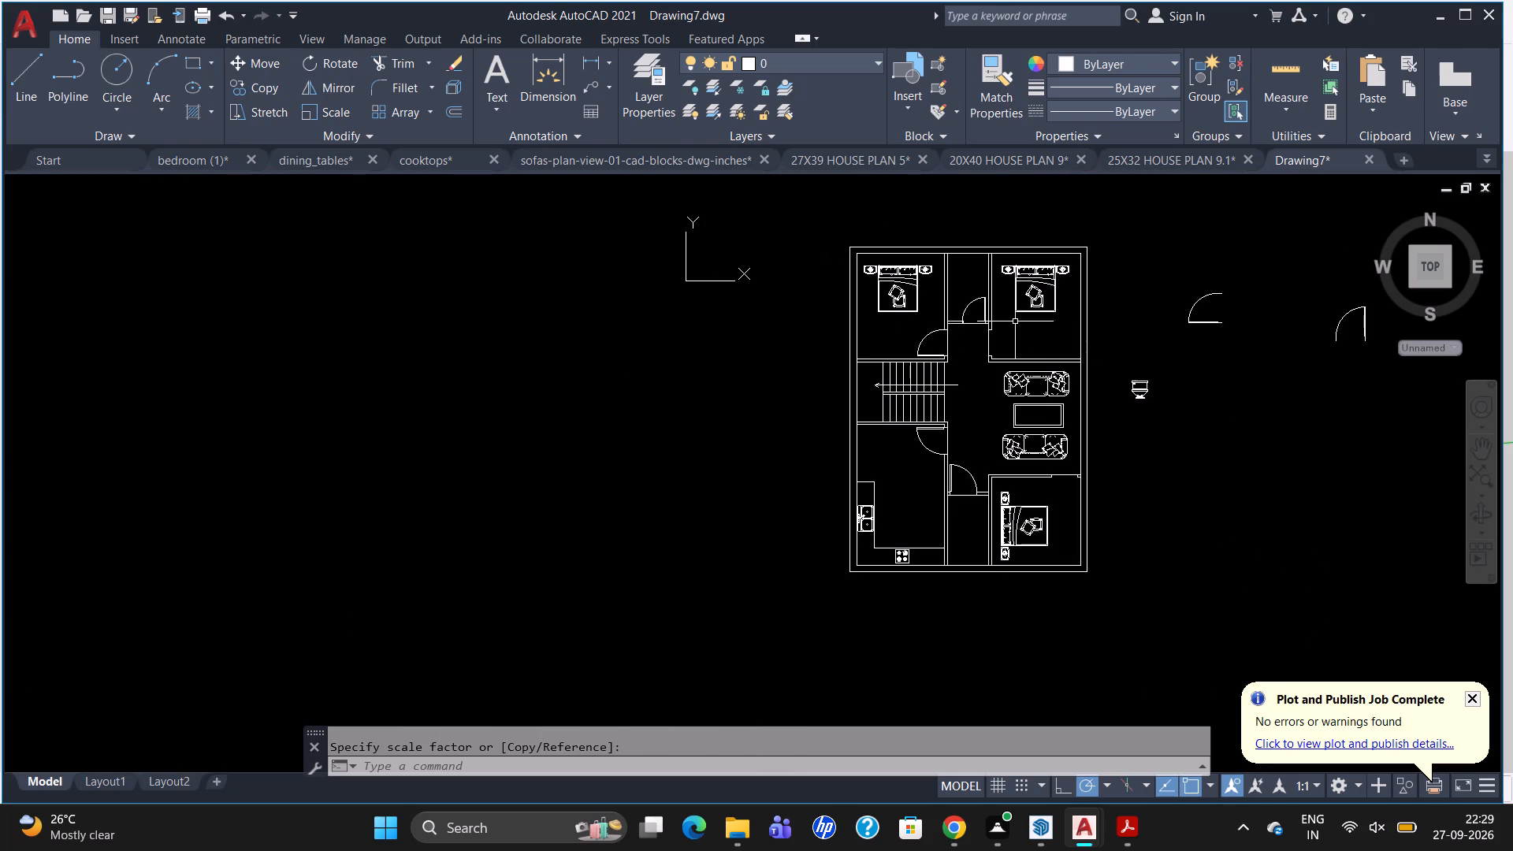
{"action": "scroll", "coordinate": [1013, 324], "scroll_direction": "down", "scroll_amount": 1}
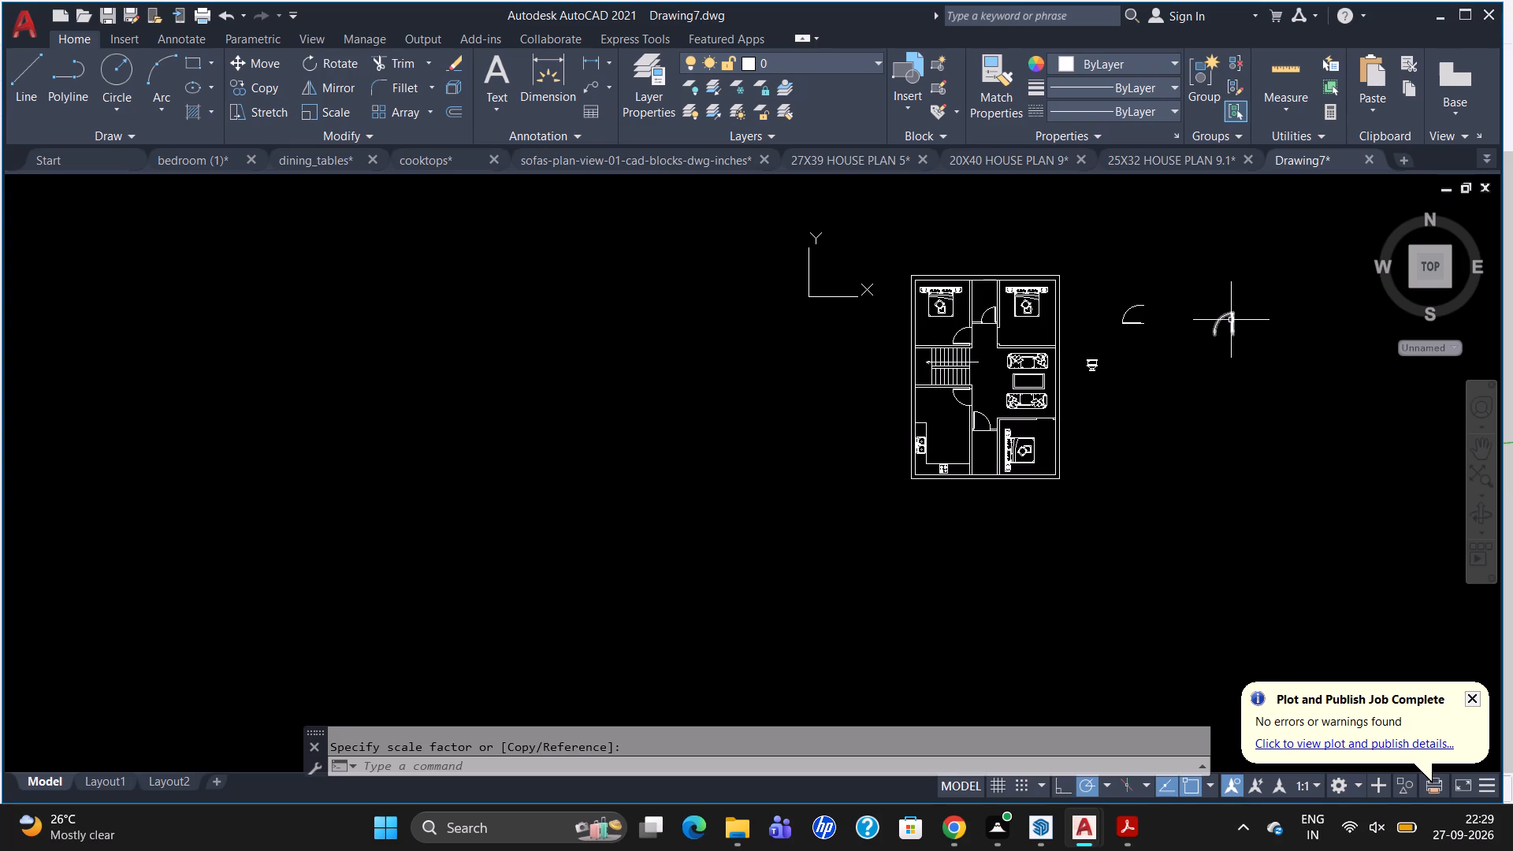
{"action": "left_click", "coordinate": [1231, 320]}
{"action": "type", "text": "RO"}
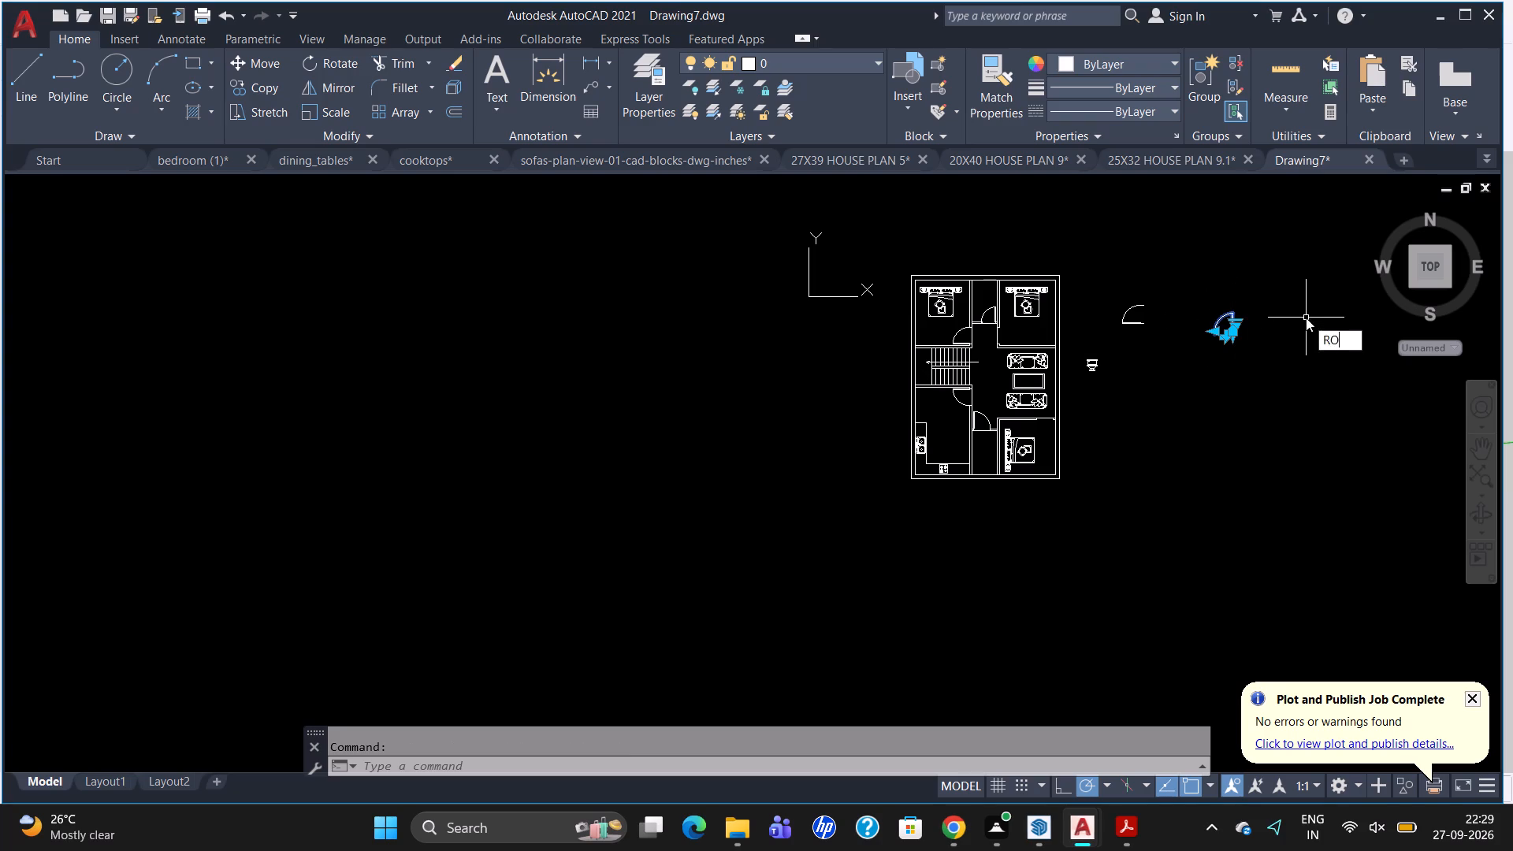
{"action": "key", "text": "Return"}
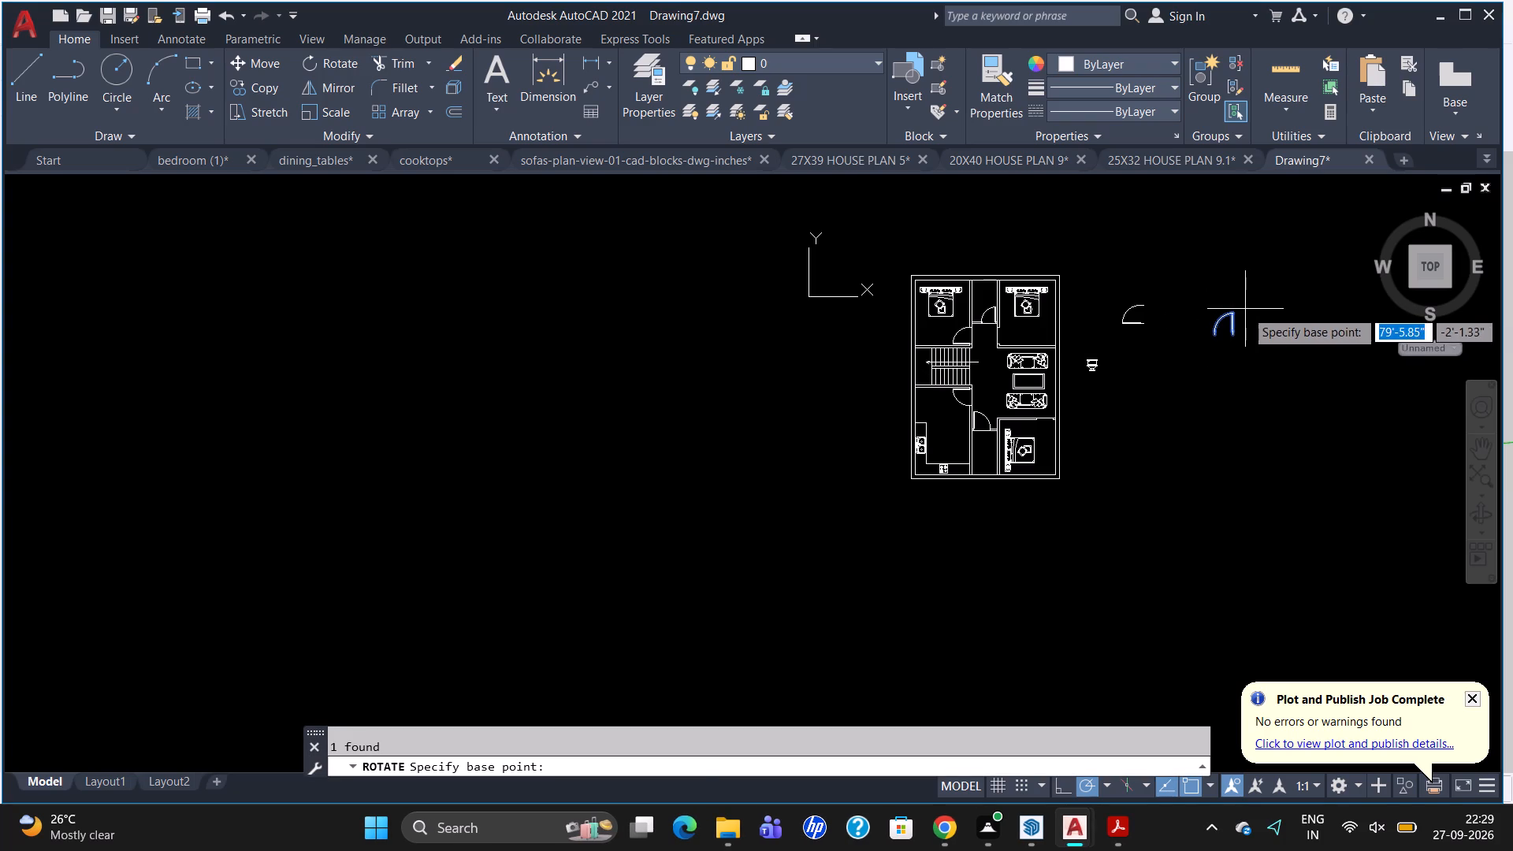
{"action": "left_click", "coordinate": [1229, 322]}
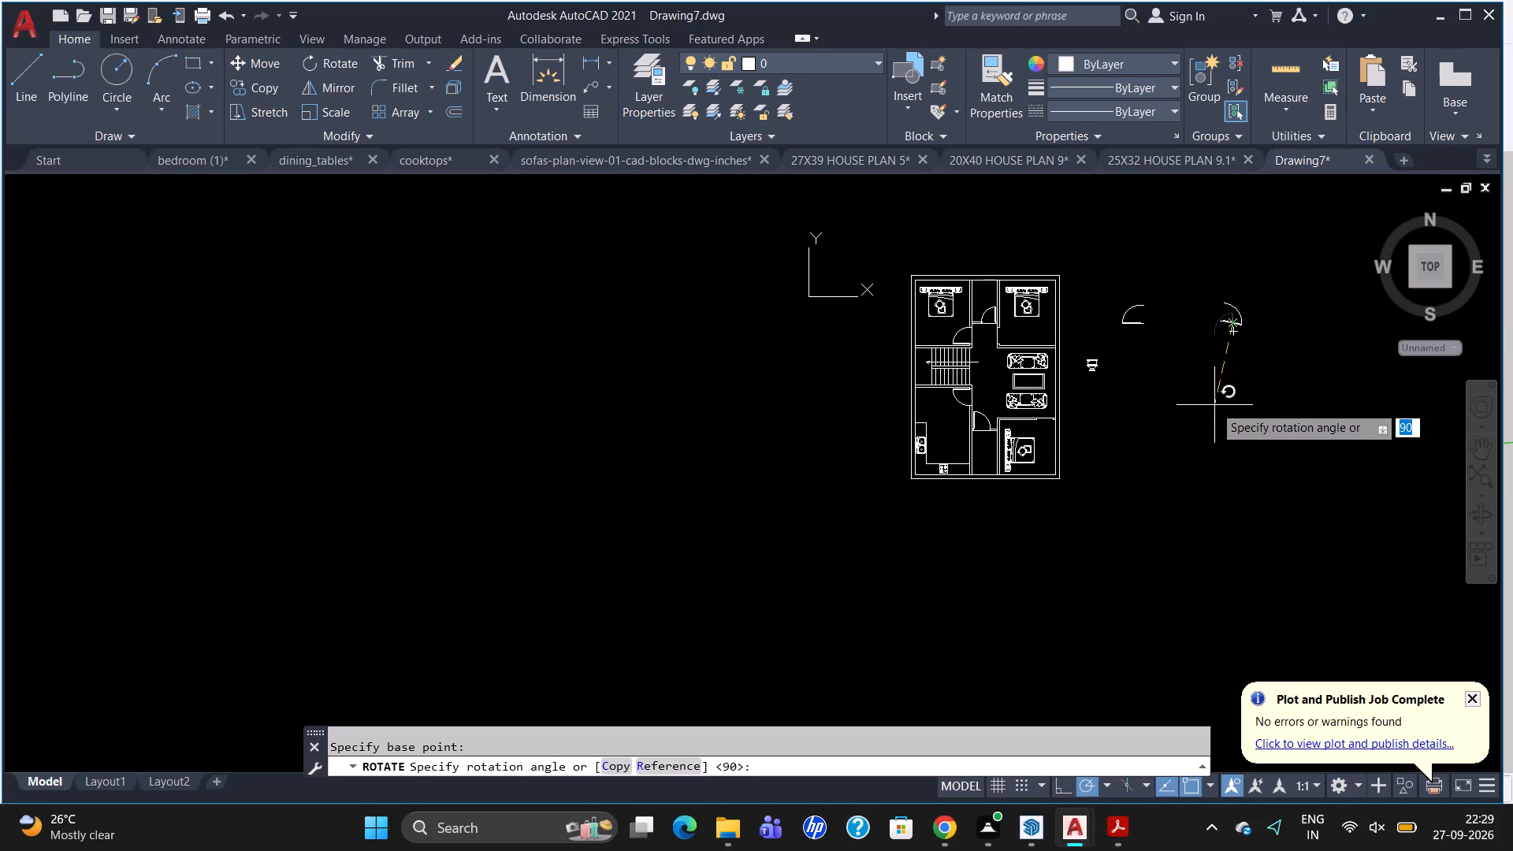
{"action": "left_click", "coordinate": [1231, 413]}
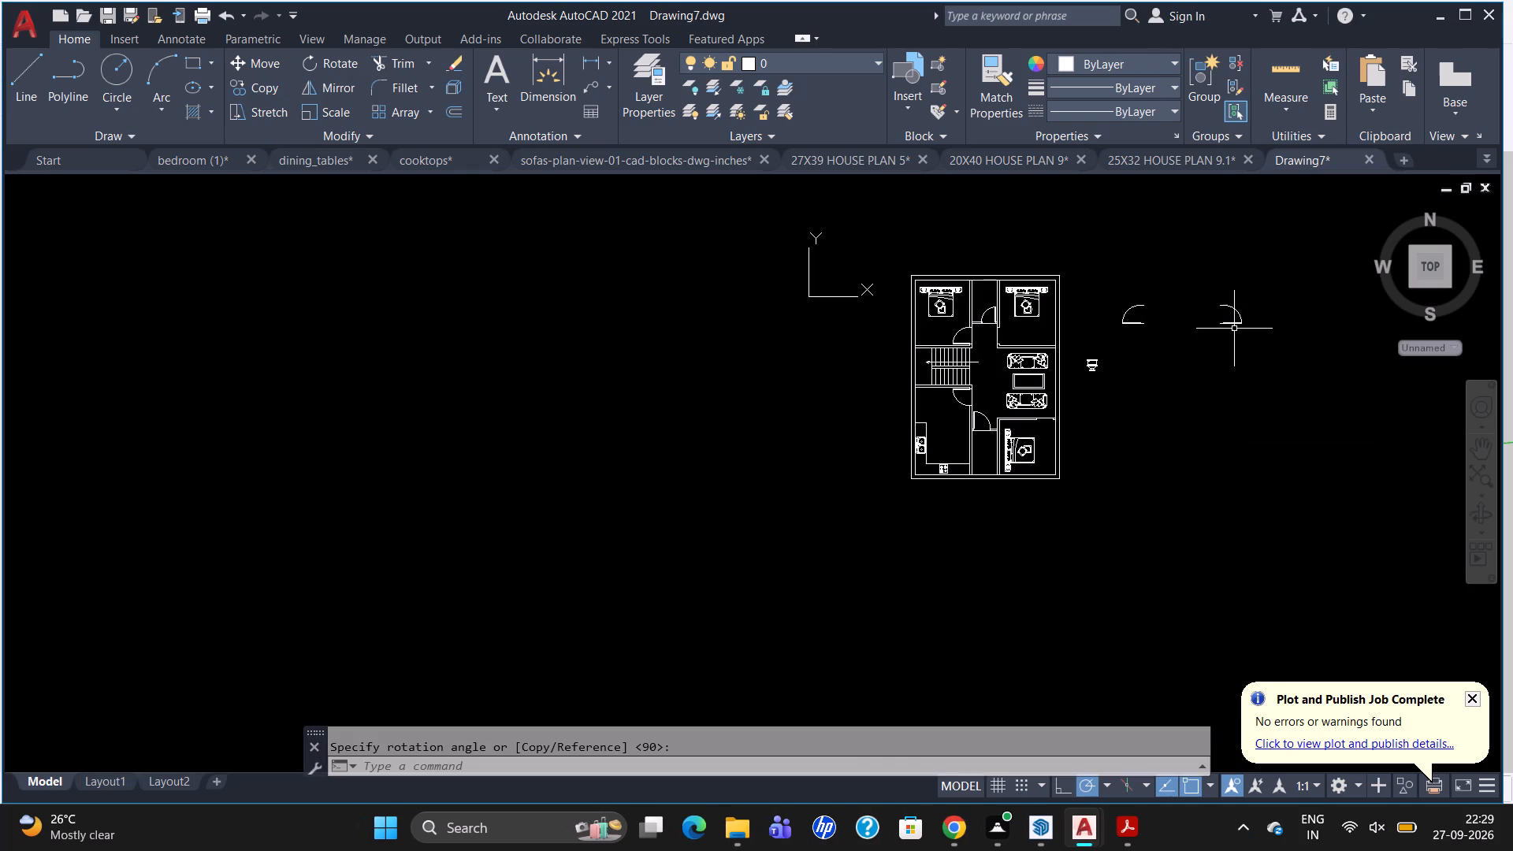
Copy the rotated door block by its hinge corner to the south jamb of the northeast bedroom's opening, swinging into the bedroom.
{"action": "left_click", "coordinate": [1236, 324]}
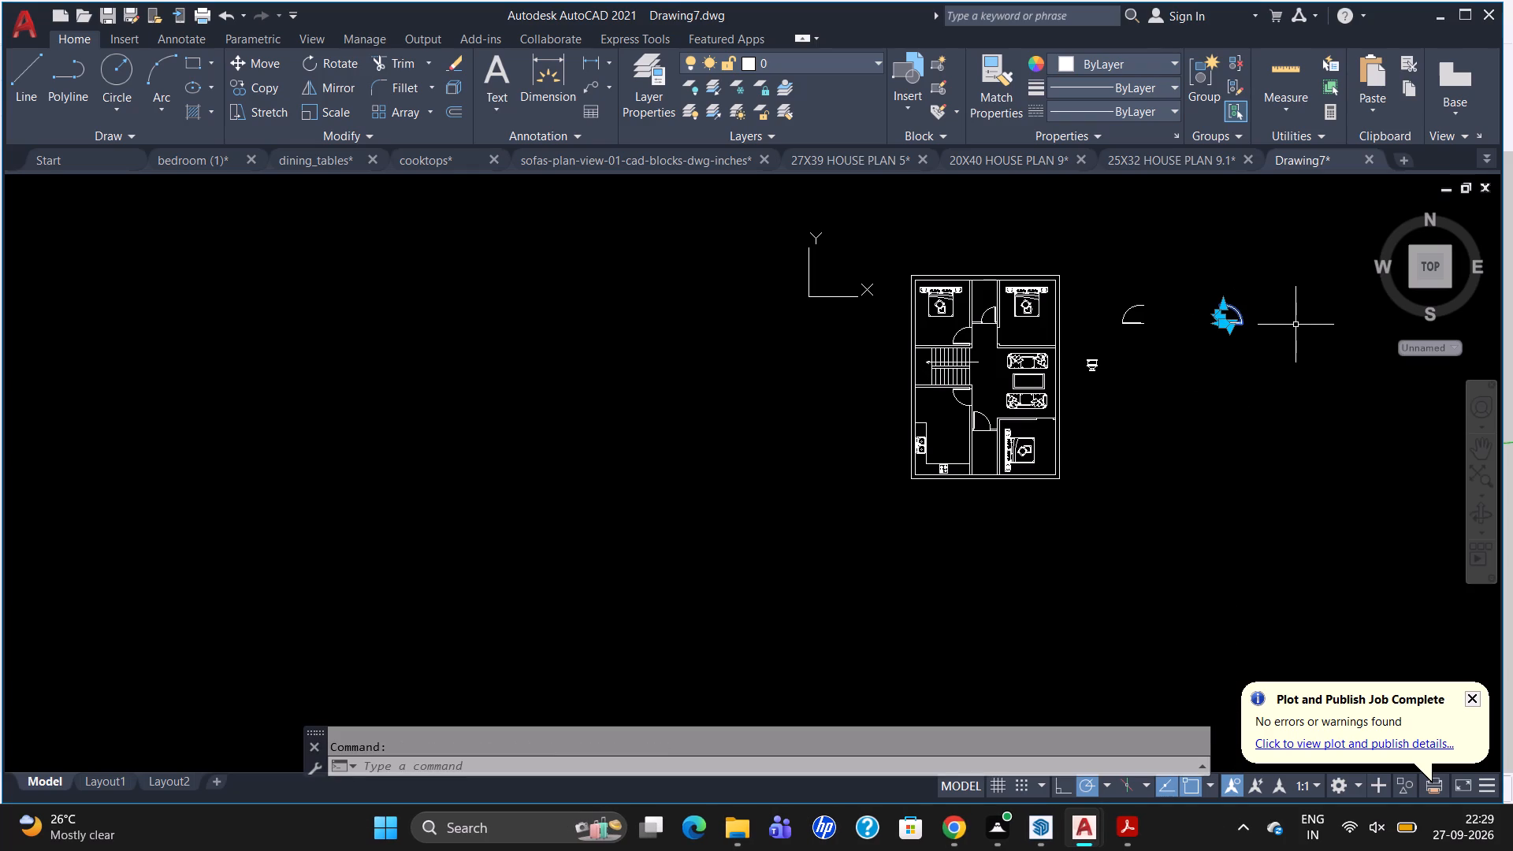
{"action": "type", "text": "CO"}
{"action": "key", "text": "Return"}
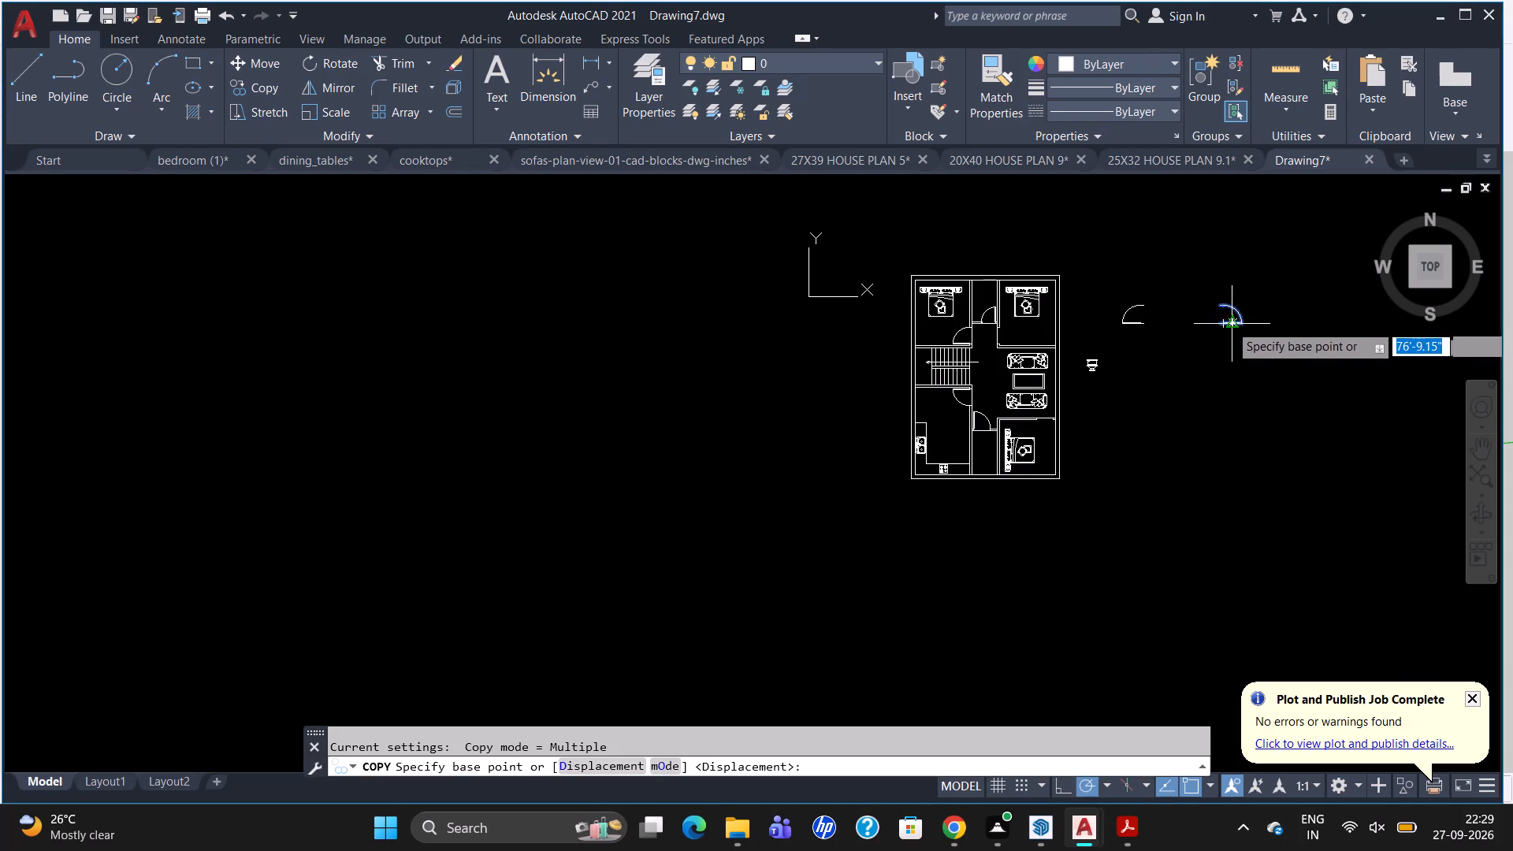
{"action": "left_click", "coordinate": [1218, 321]}
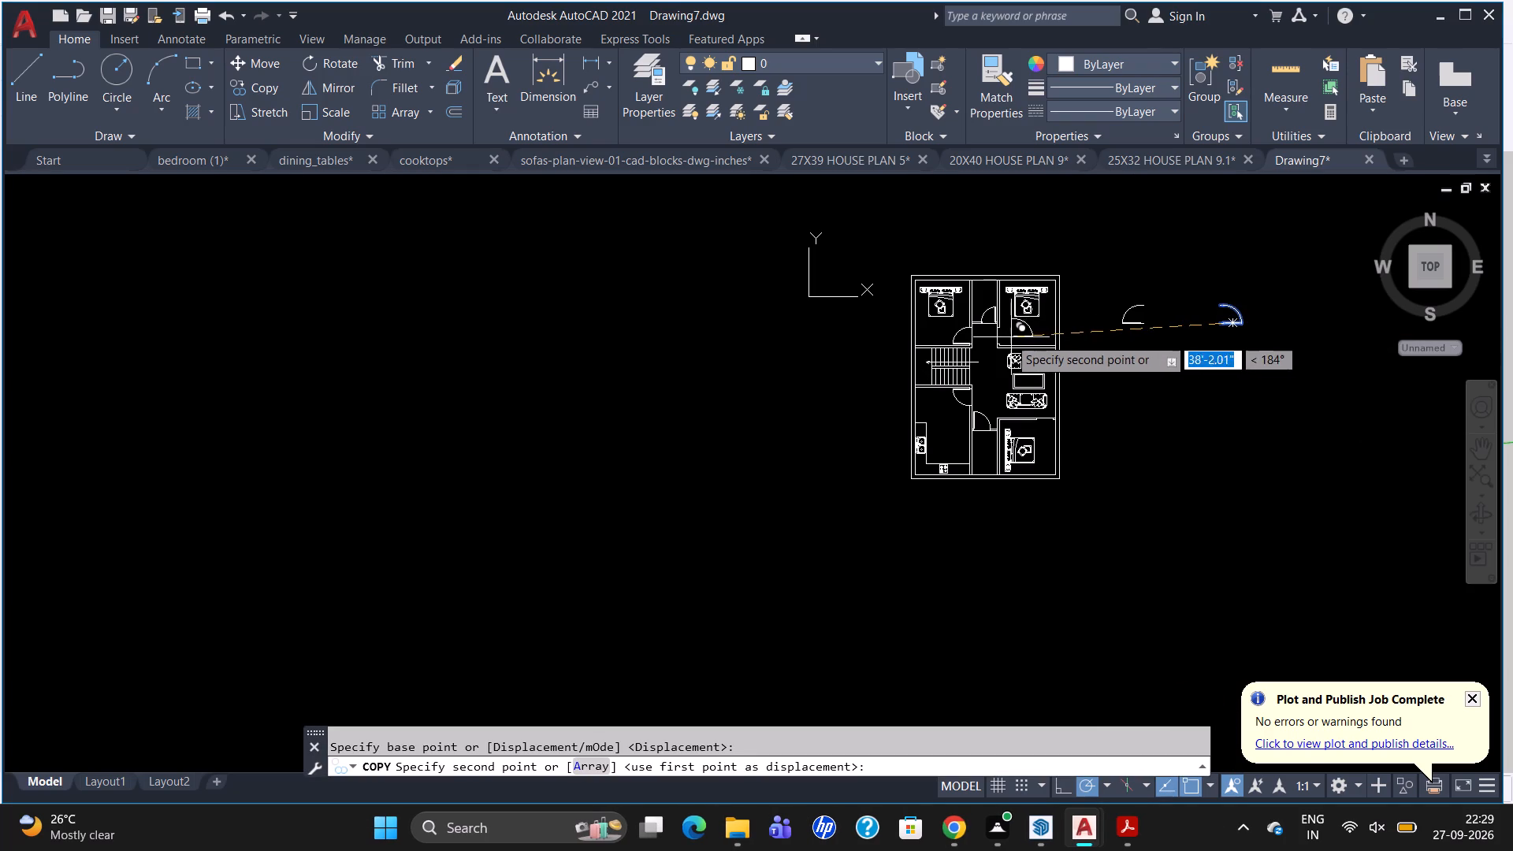
{"action": "scroll", "coordinate": [995, 336], "scroll_direction": "up", "scroll_amount": 4}
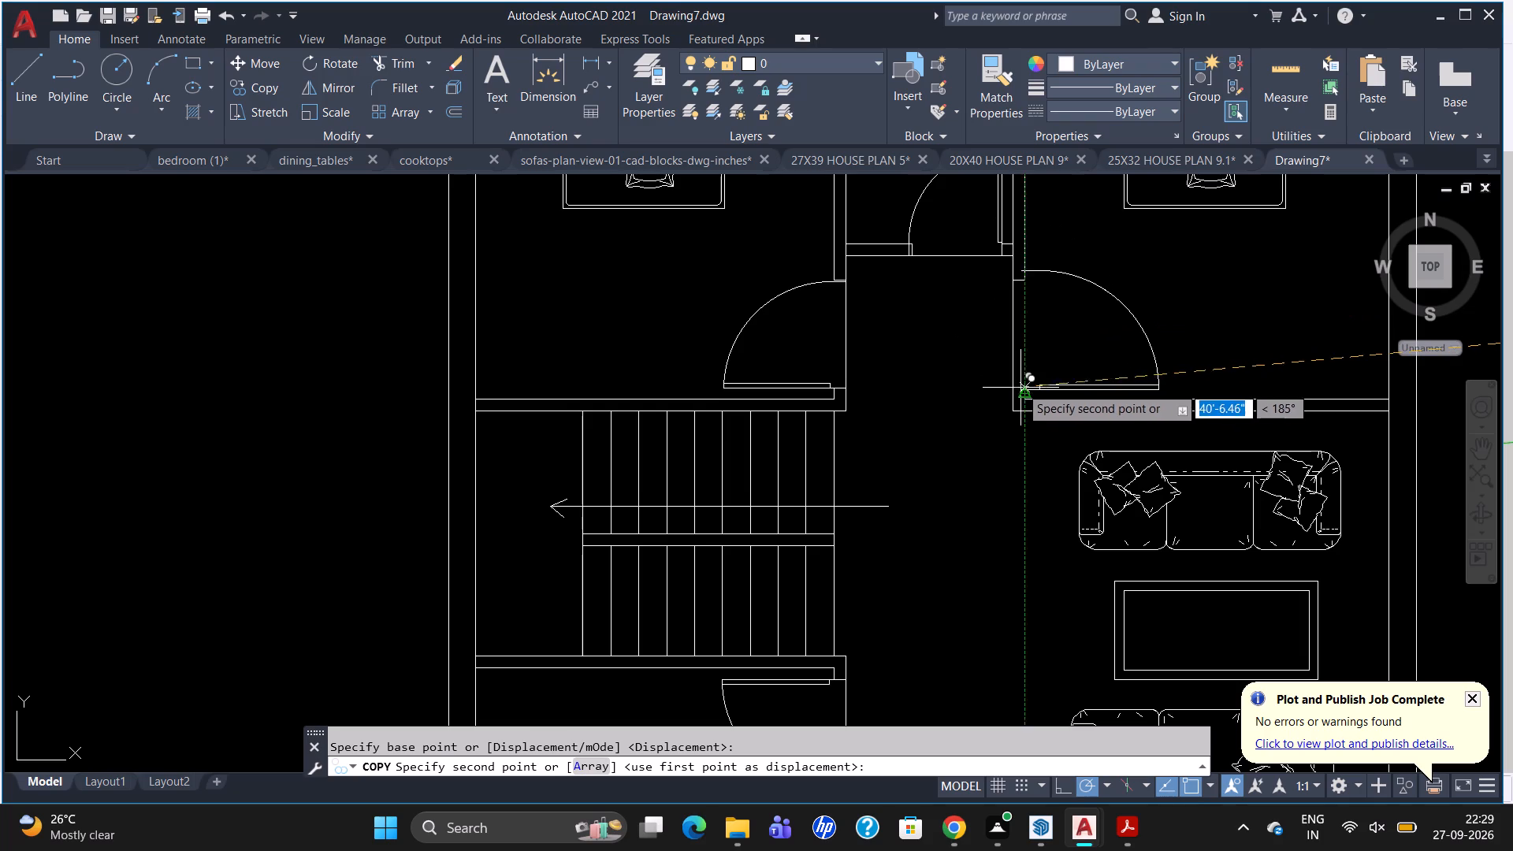
{"action": "scroll", "coordinate": [1016, 385], "scroll_direction": "up", "scroll_amount": 4}
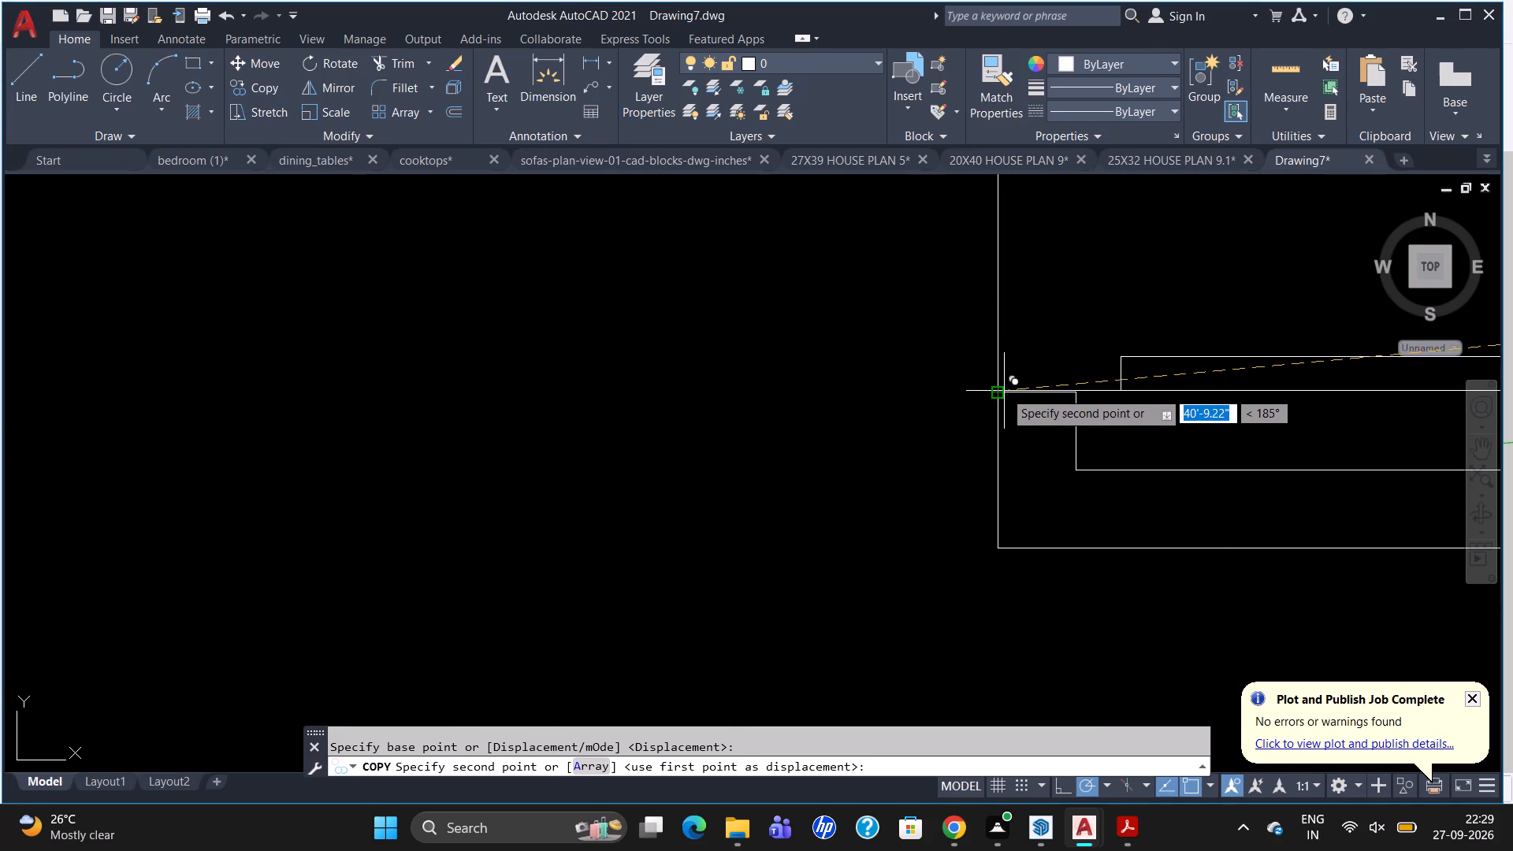
{"action": "left_click", "coordinate": [1004, 391]}
{"action": "key", "text": "Escape"}
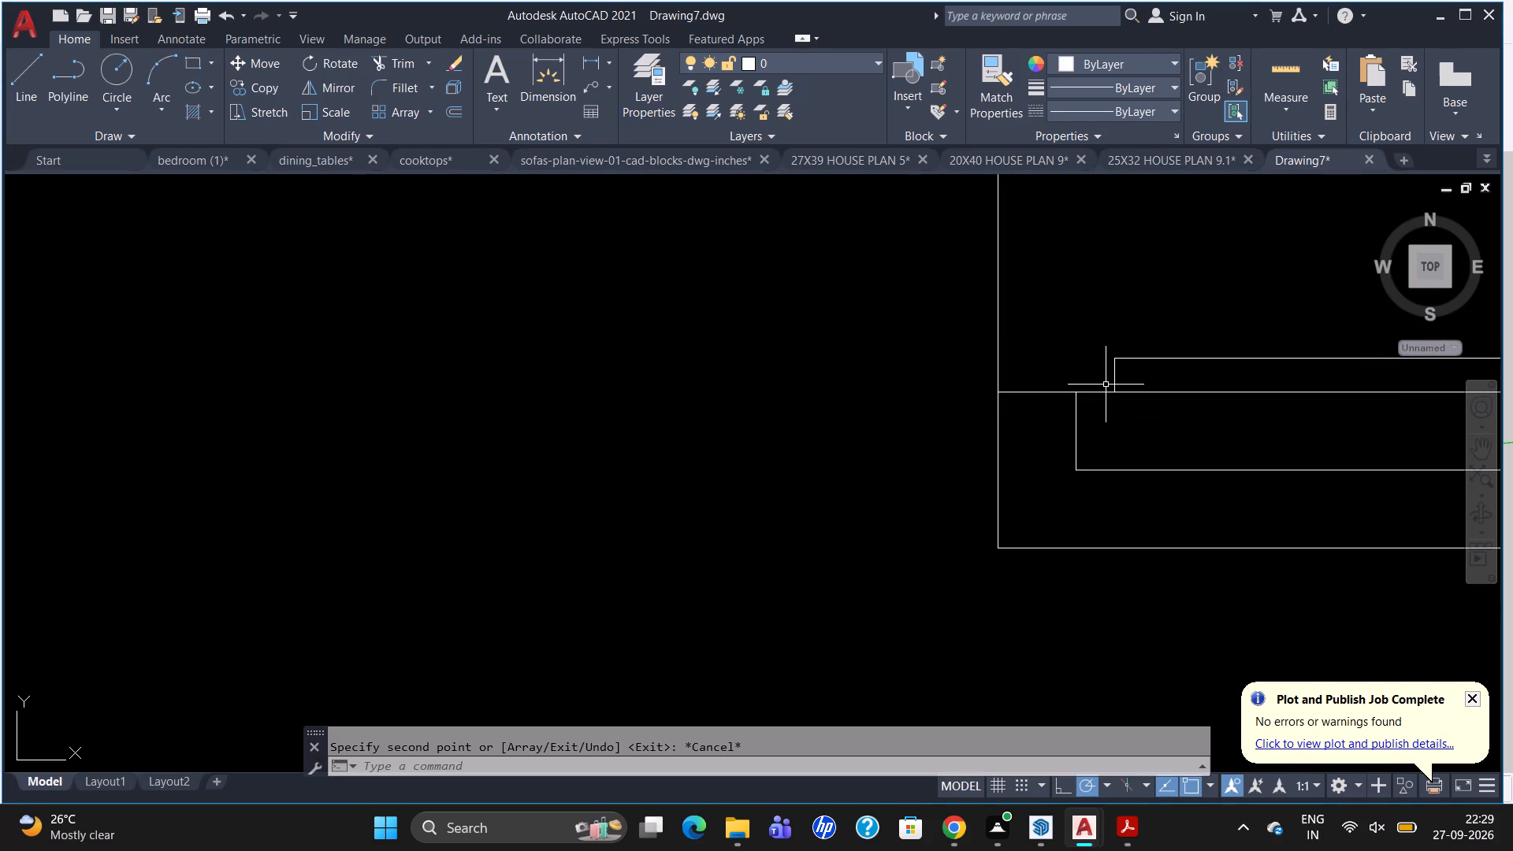
Scale the northeast bedroom's door down about its hinge corner to fit the opening between the jambs.
{"action": "left_click", "coordinate": [1116, 388]}
{"action": "type", "text": "SC"}
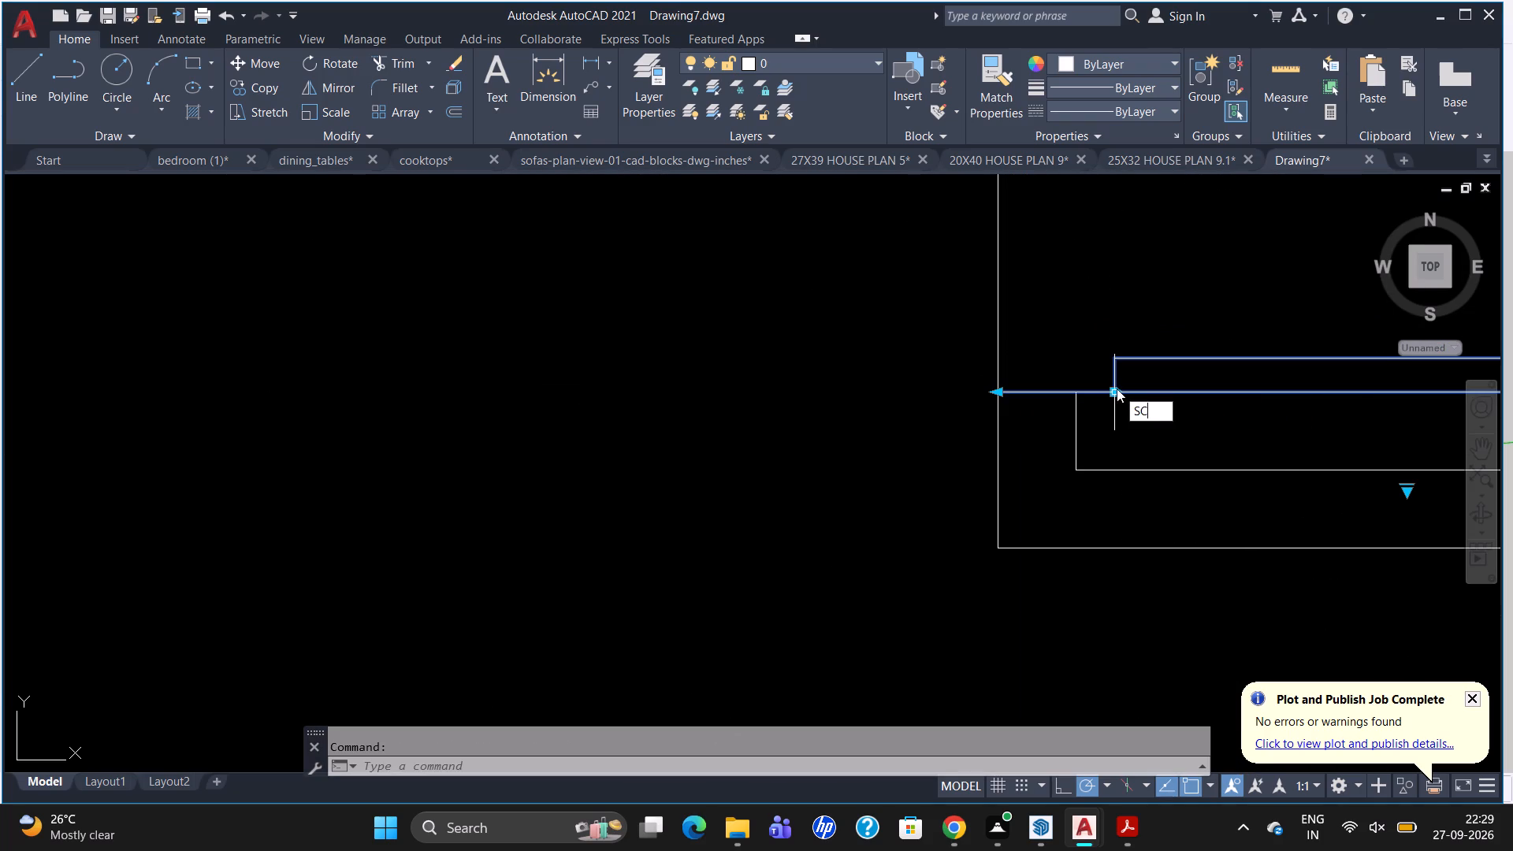
{"action": "key", "text": "Return"}
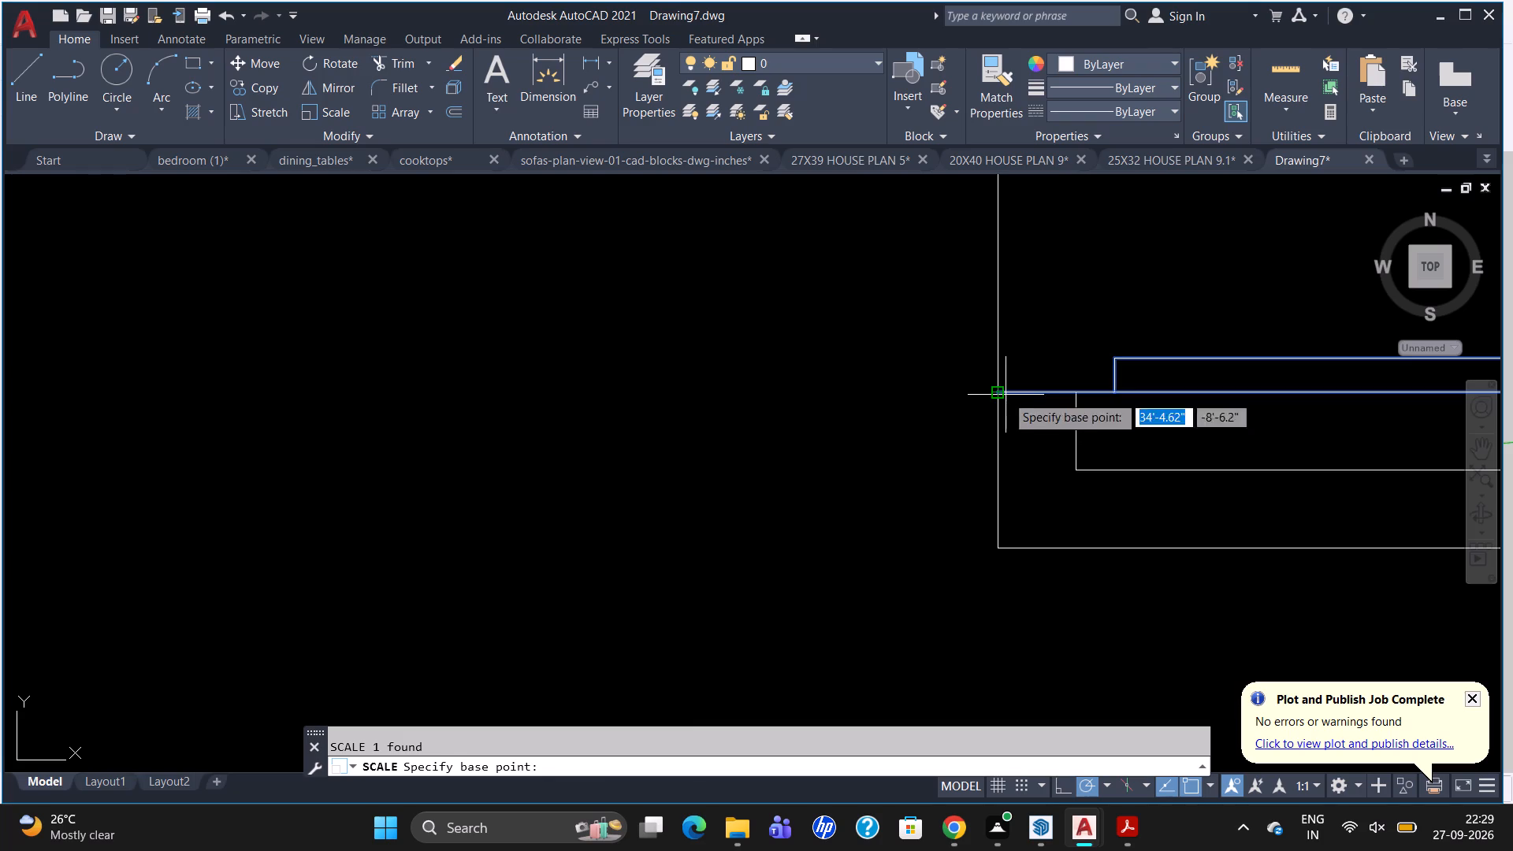
{"action": "left_click", "coordinate": [1006, 393]}
{"action": "scroll", "coordinate": [1022, 352], "scroll_direction": "down", "scroll_amount": 3}
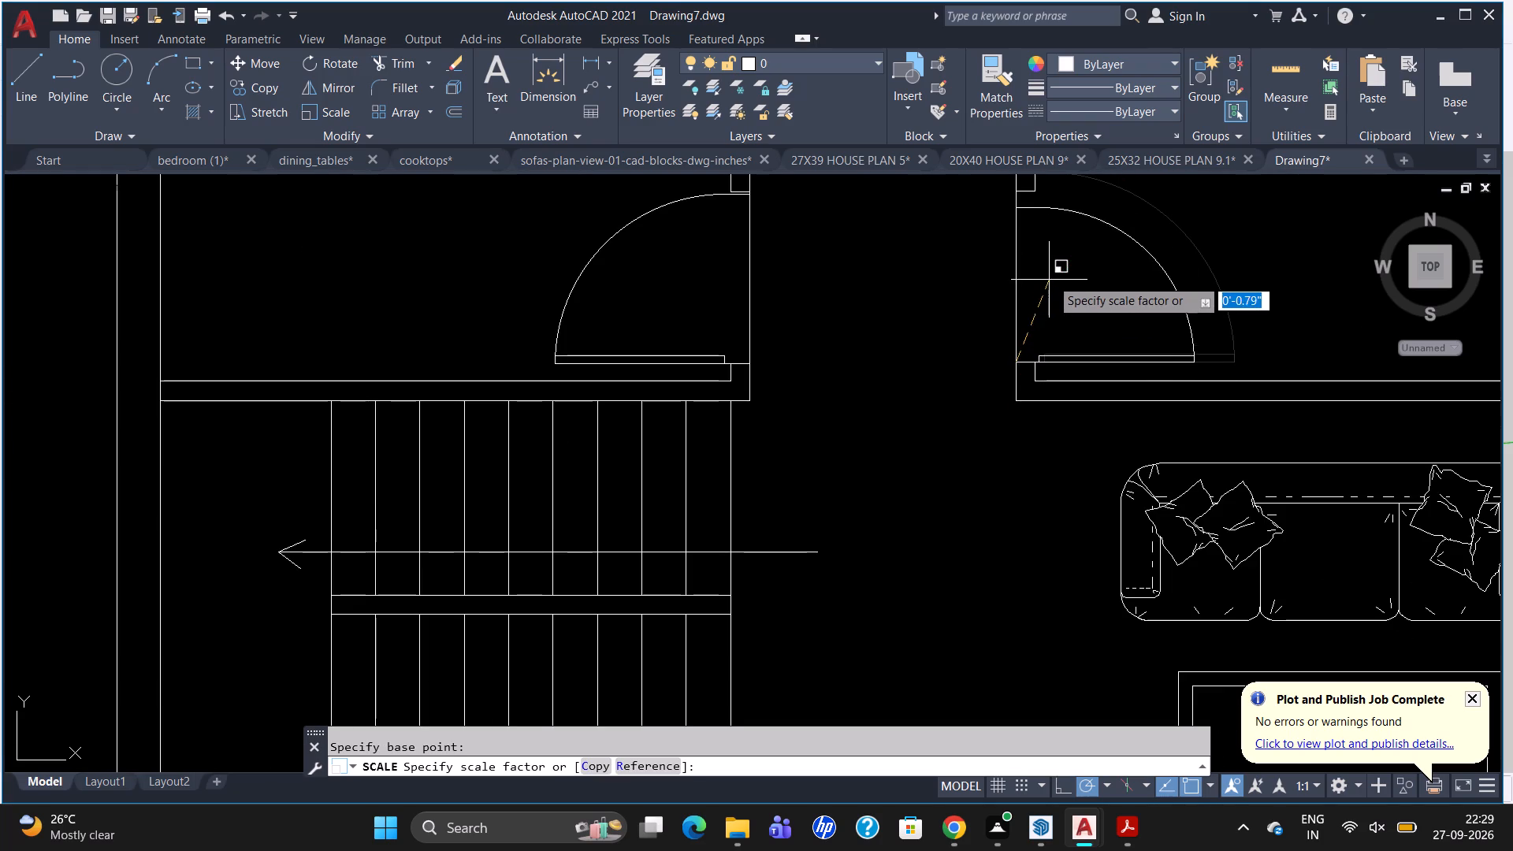
{"action": "left_click", "coordinate": [1057, 273]}
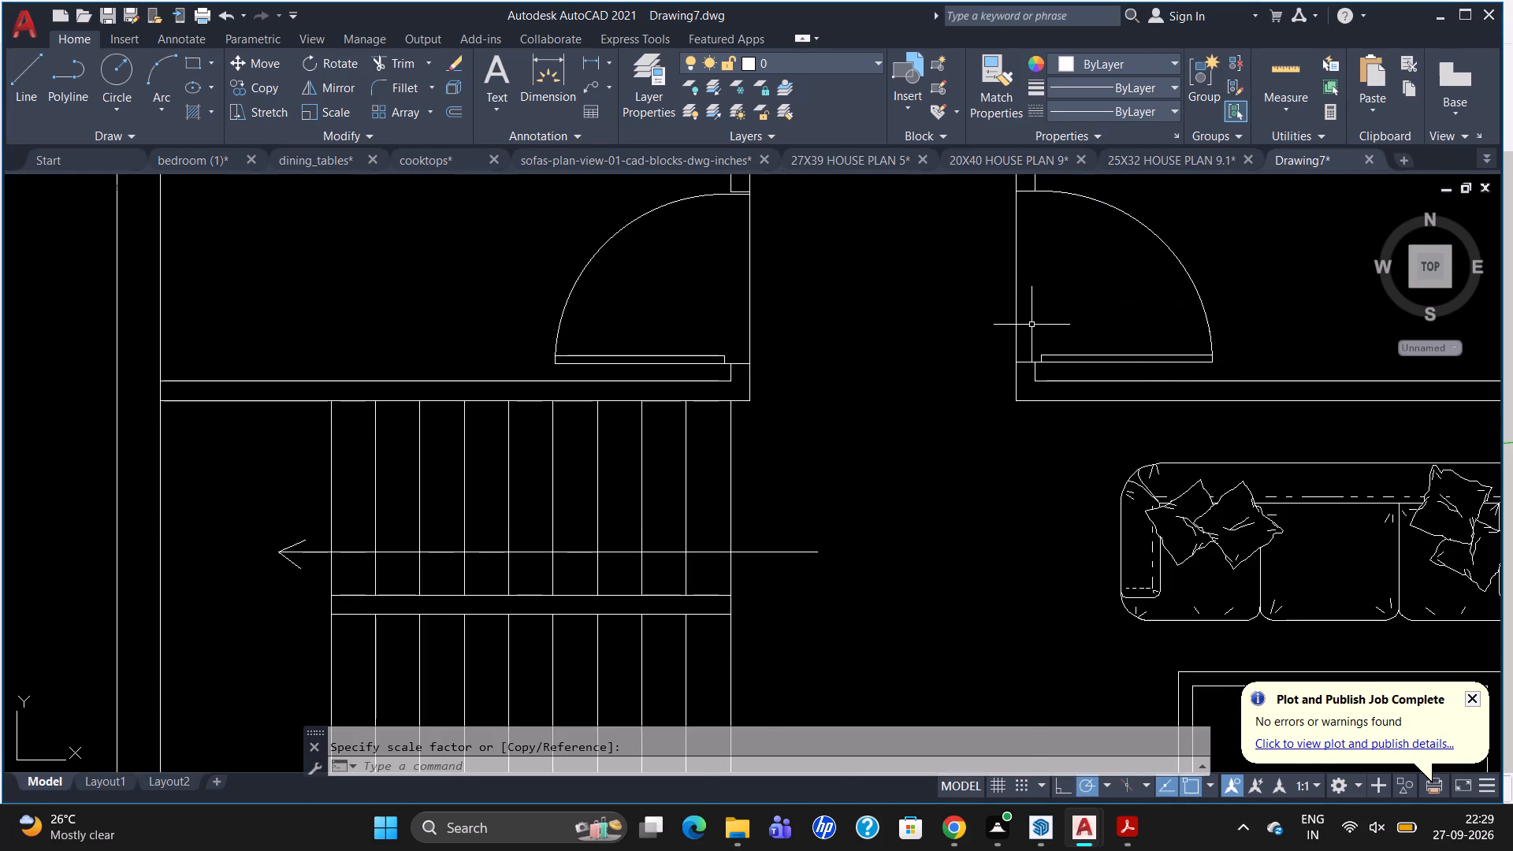
Rotate the spare door block nearest the plan 90° counterclockwise about its hinge corner so the leaf points down.
{"action": "scroll", "coordinate": [1032, 330], "scroll_direction": "down", "scroll_amount": 3}
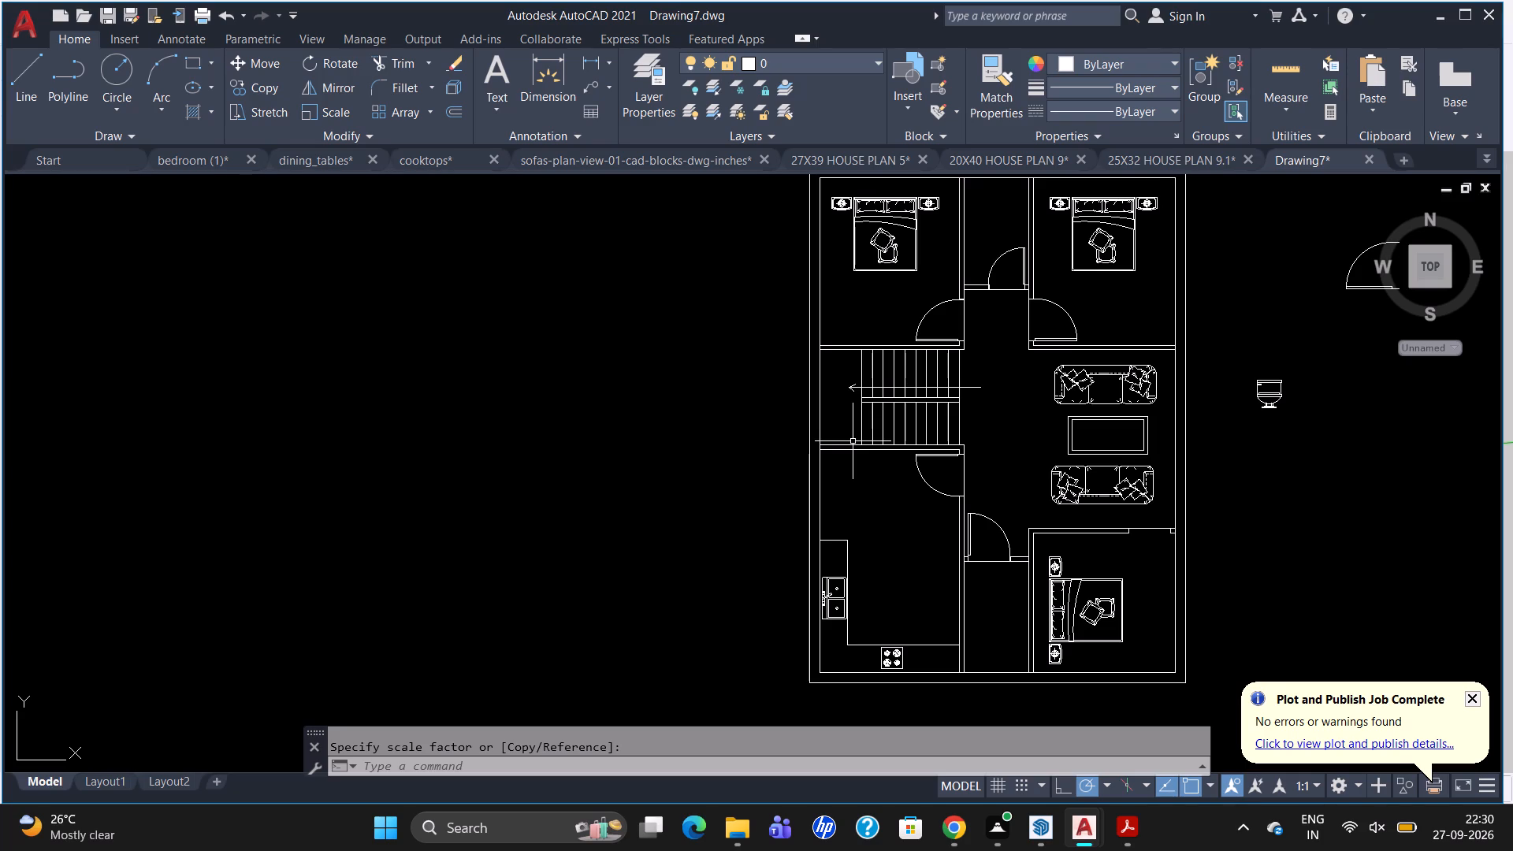
{"action": "scroll", "coordinate": [853, 442], "scroll_direction": "down", "scroll_amount": 1}
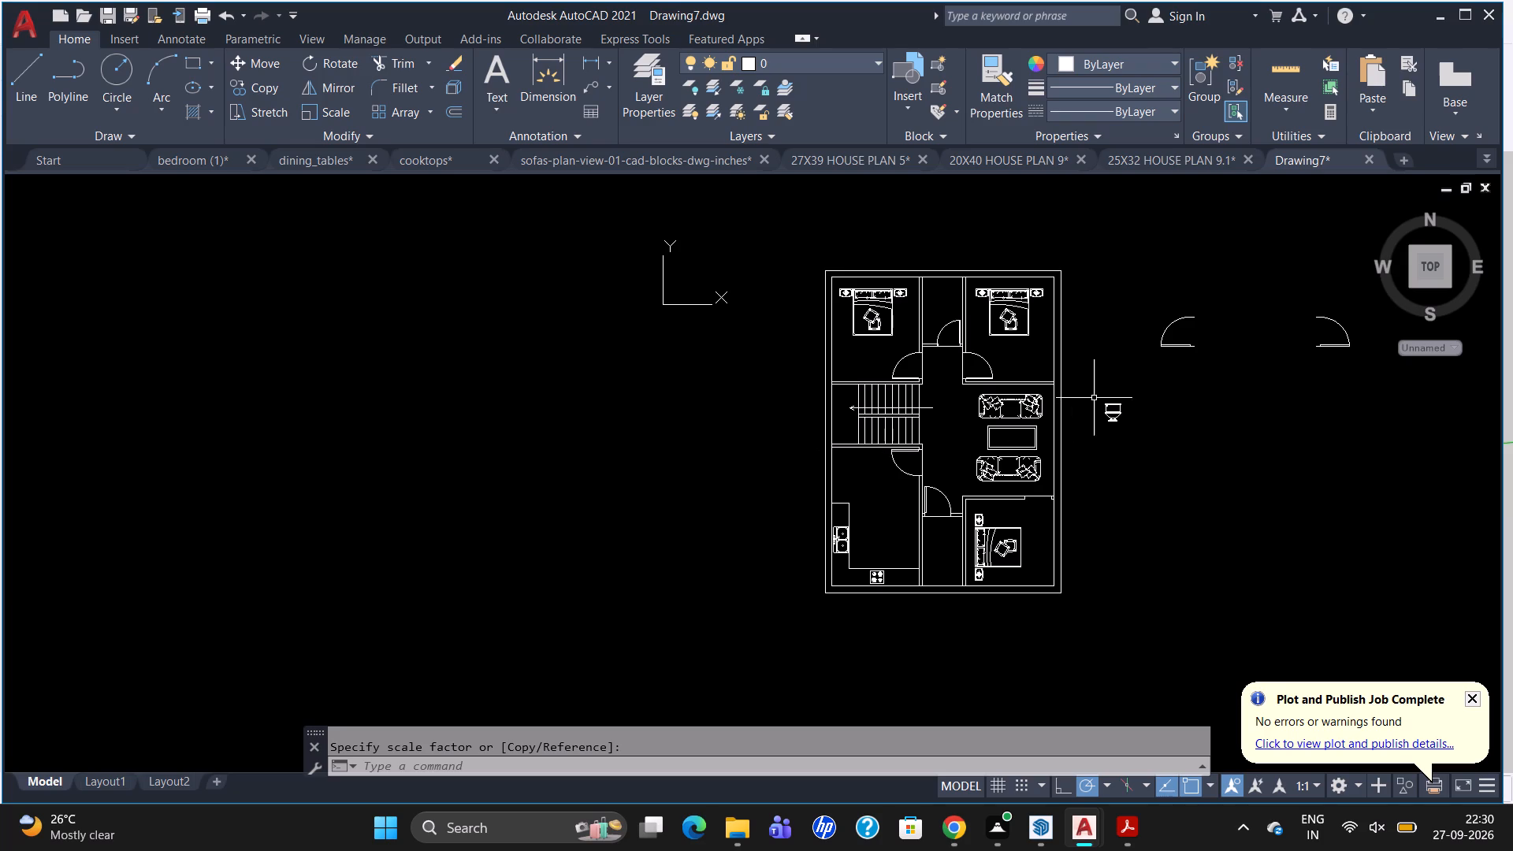
{"action": "left_click", "coordinate": [1161, 343]}
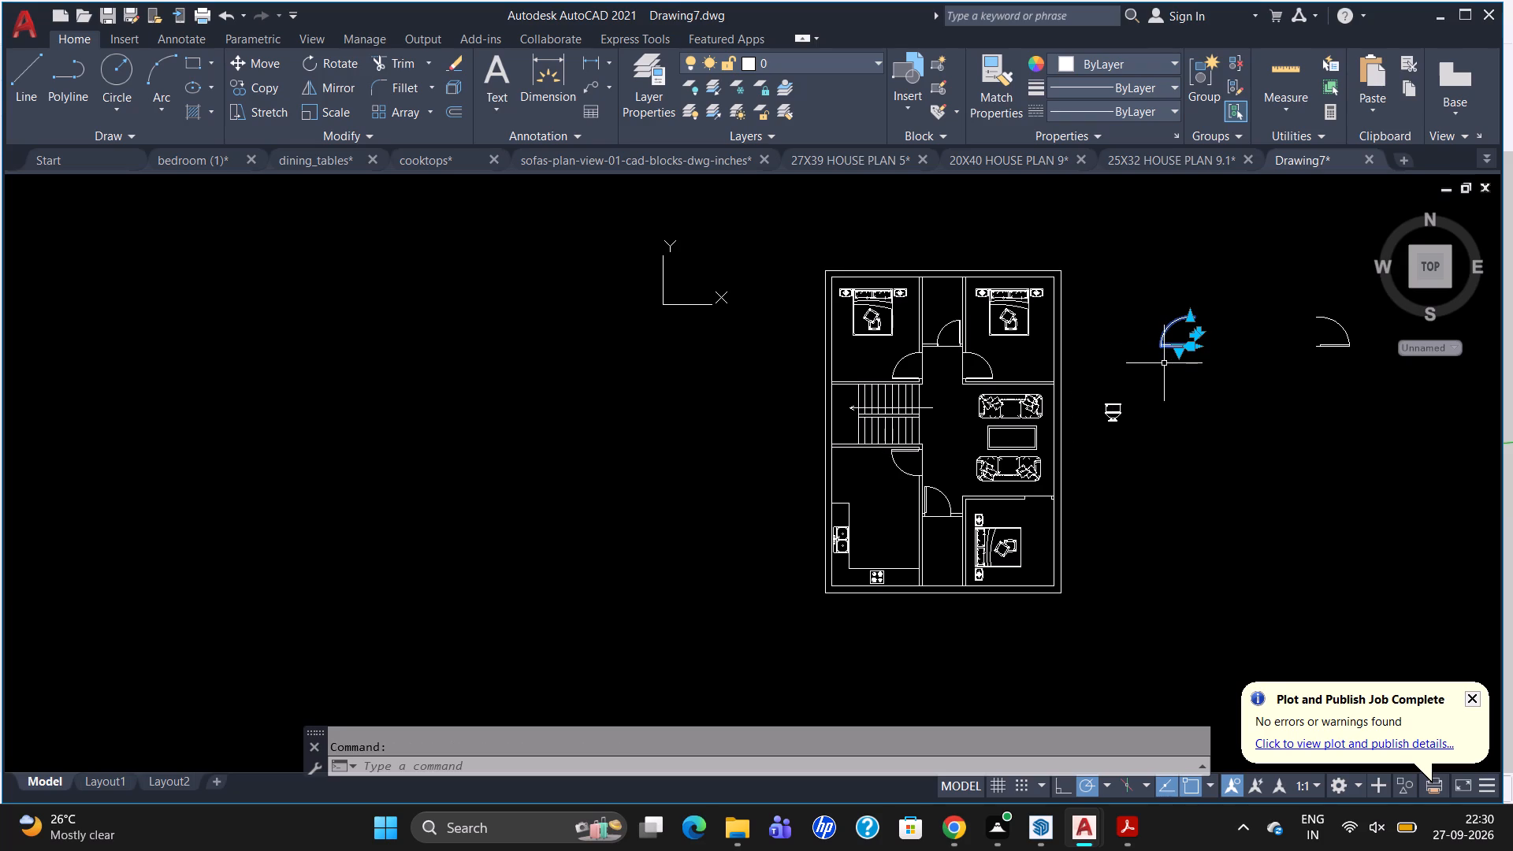
{"action": "type", "text": "RO"}
{"action": "key", "text": "Return"}
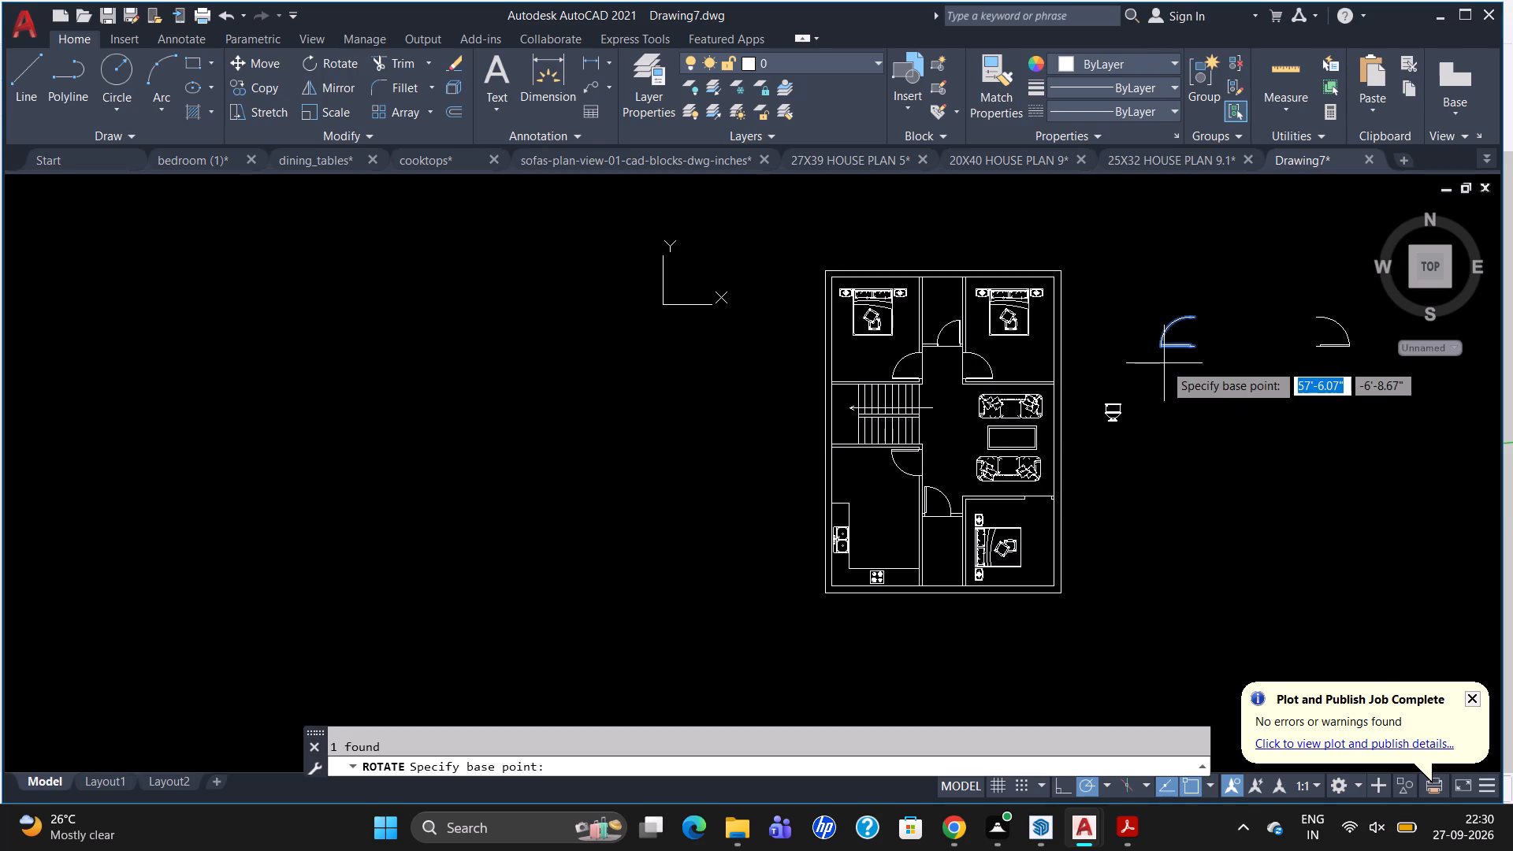
{"action": "left_click", "coordinate": [1199, 343]}
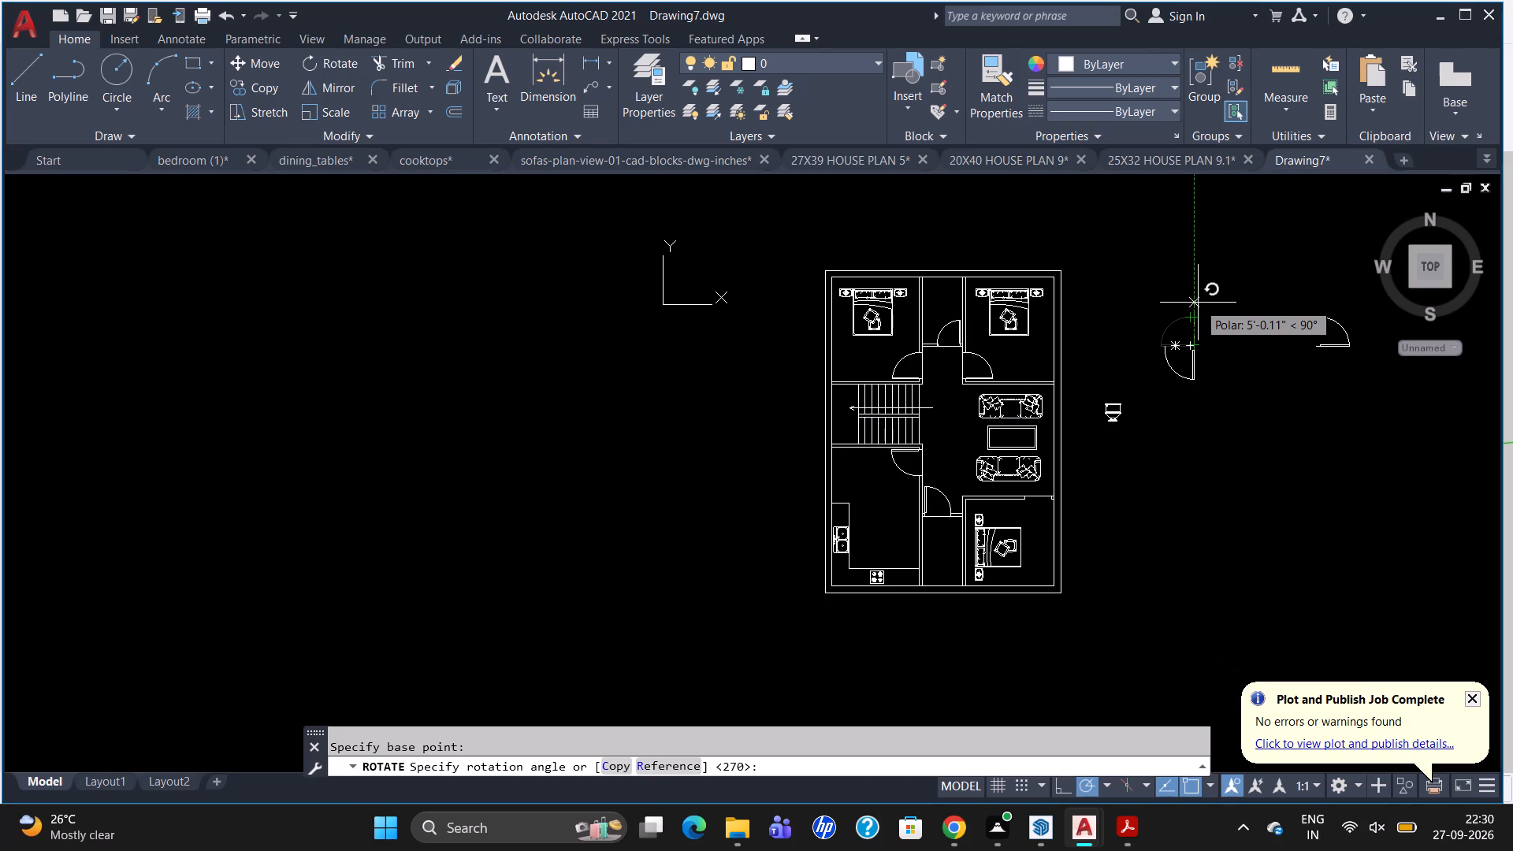
{"action": "left_click", "coordinate": [1198, 303]}
Move the rotated spare door block by its hinge corner to the east jamb of the southeast bedroom's north opening, swinging into the bedroom.
{"action": "left_click", "coordinate": [1195, 367]}
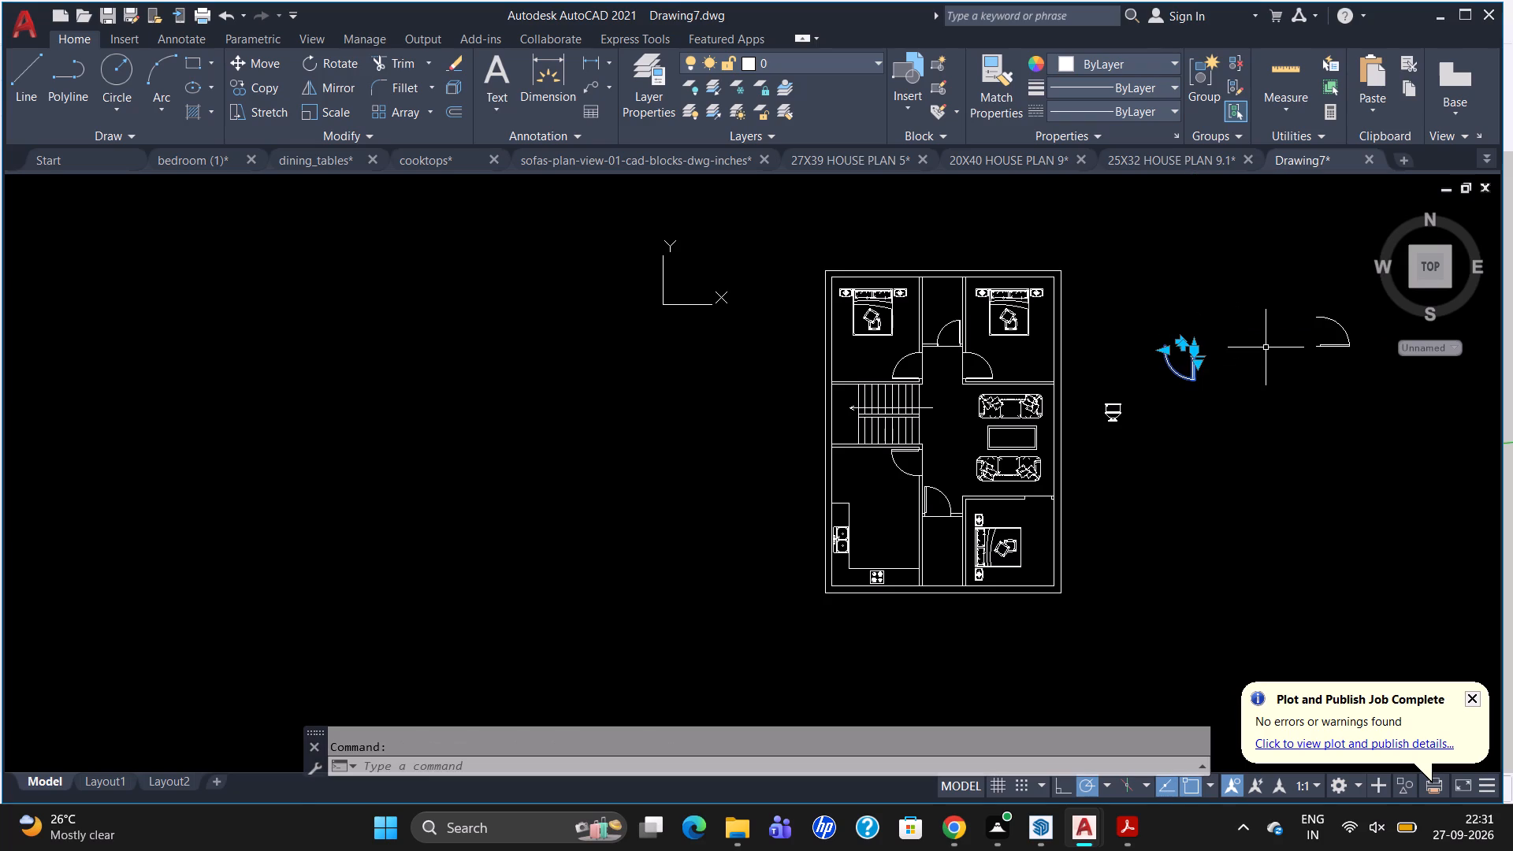
{"action": "key", "text": "m"}
{"action": "key", "text": "Return"}
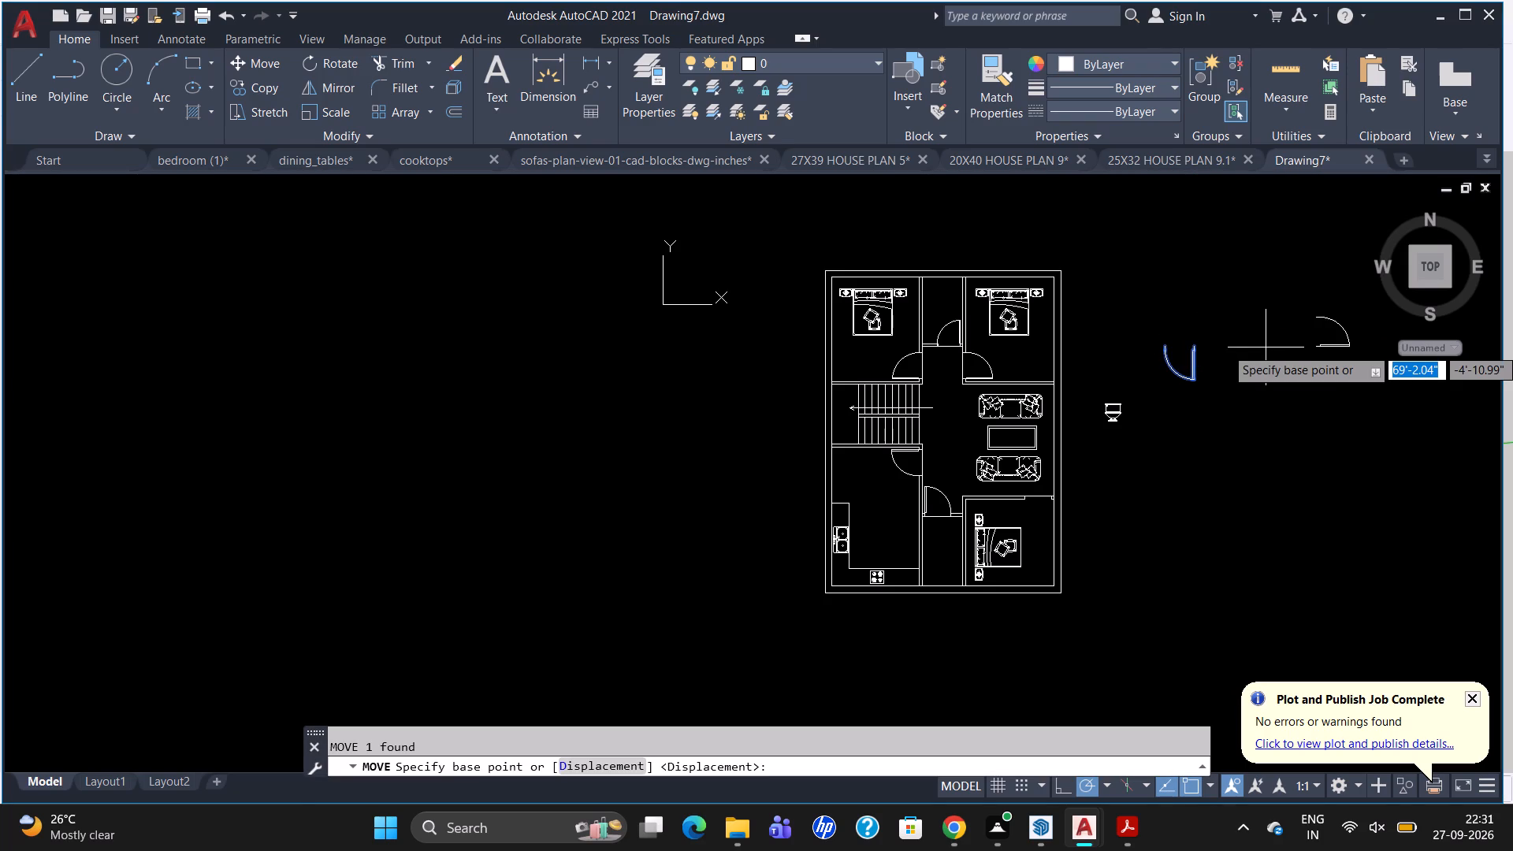
{"action": "left_click", "coordinate": [1200, 344]}
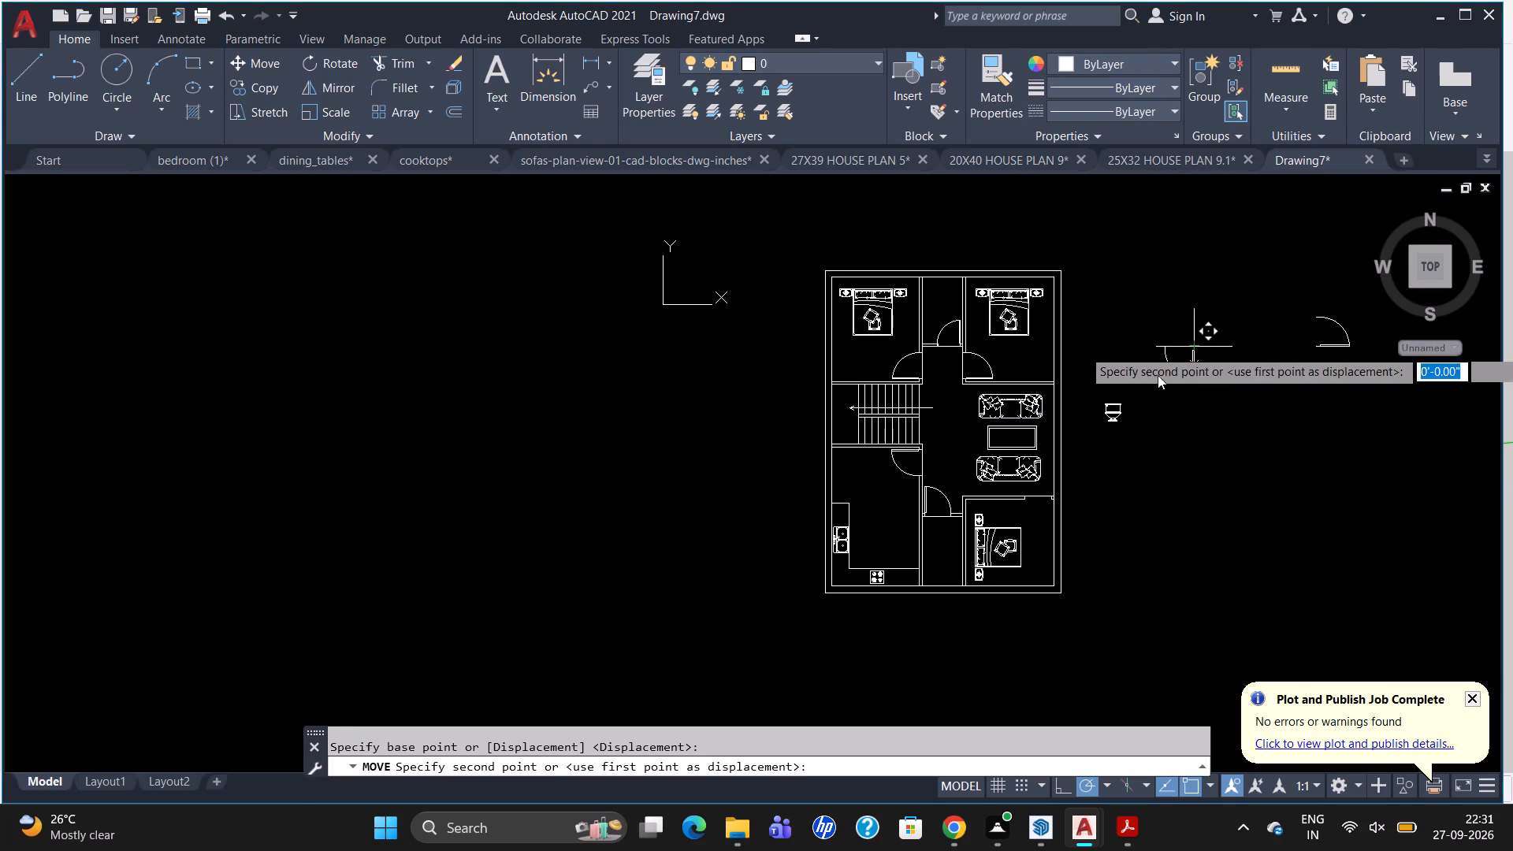
{"action": "scroll", "coordinate": [1049, 494], "scroll_direction": "up", "scroll_amount": 3}
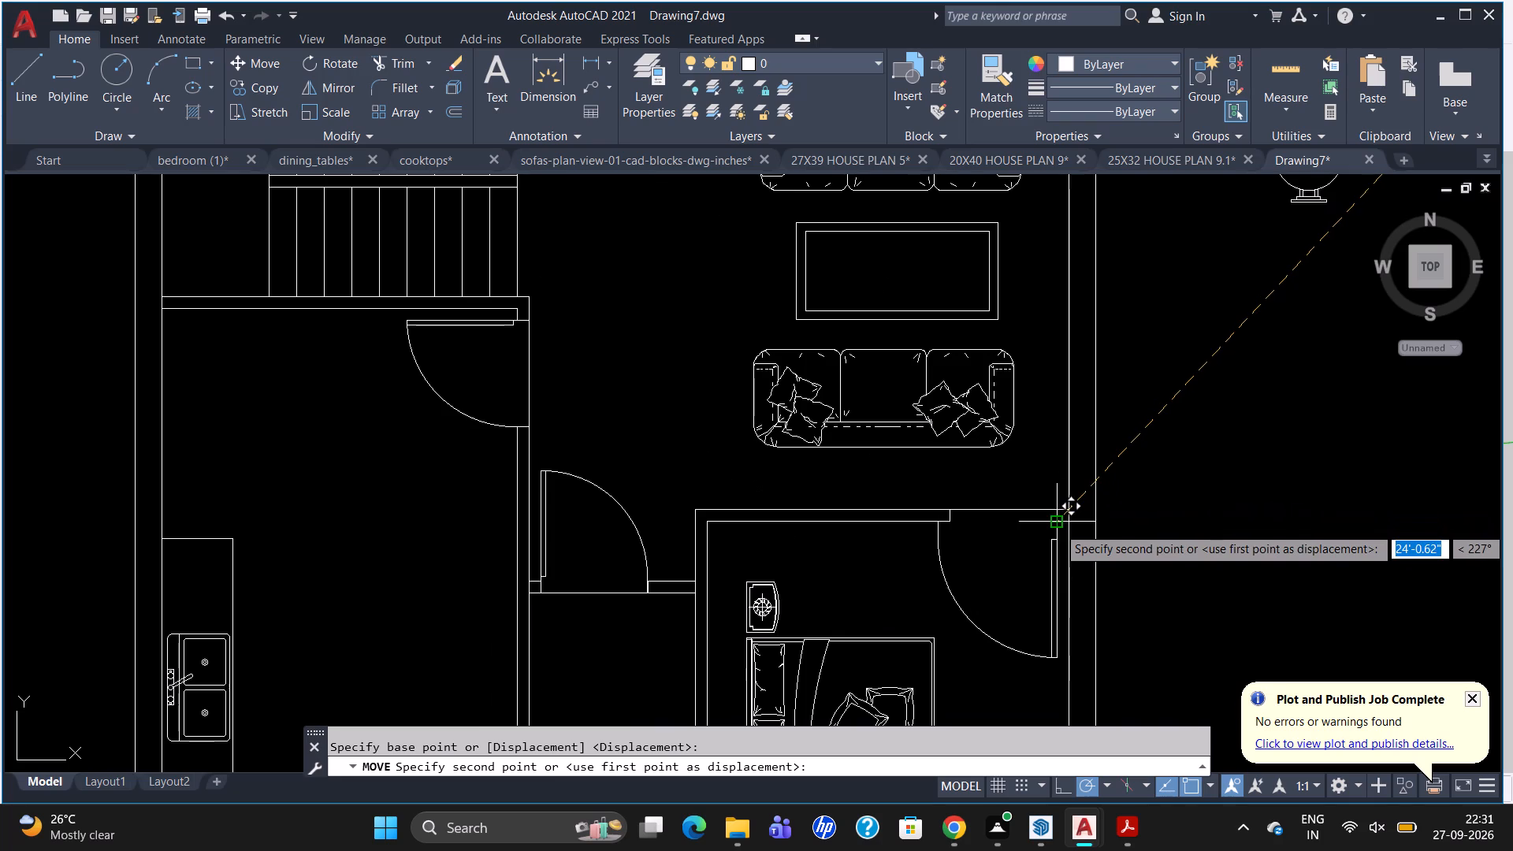
{"action": "left_click", "coordinate": [1058, 511]}
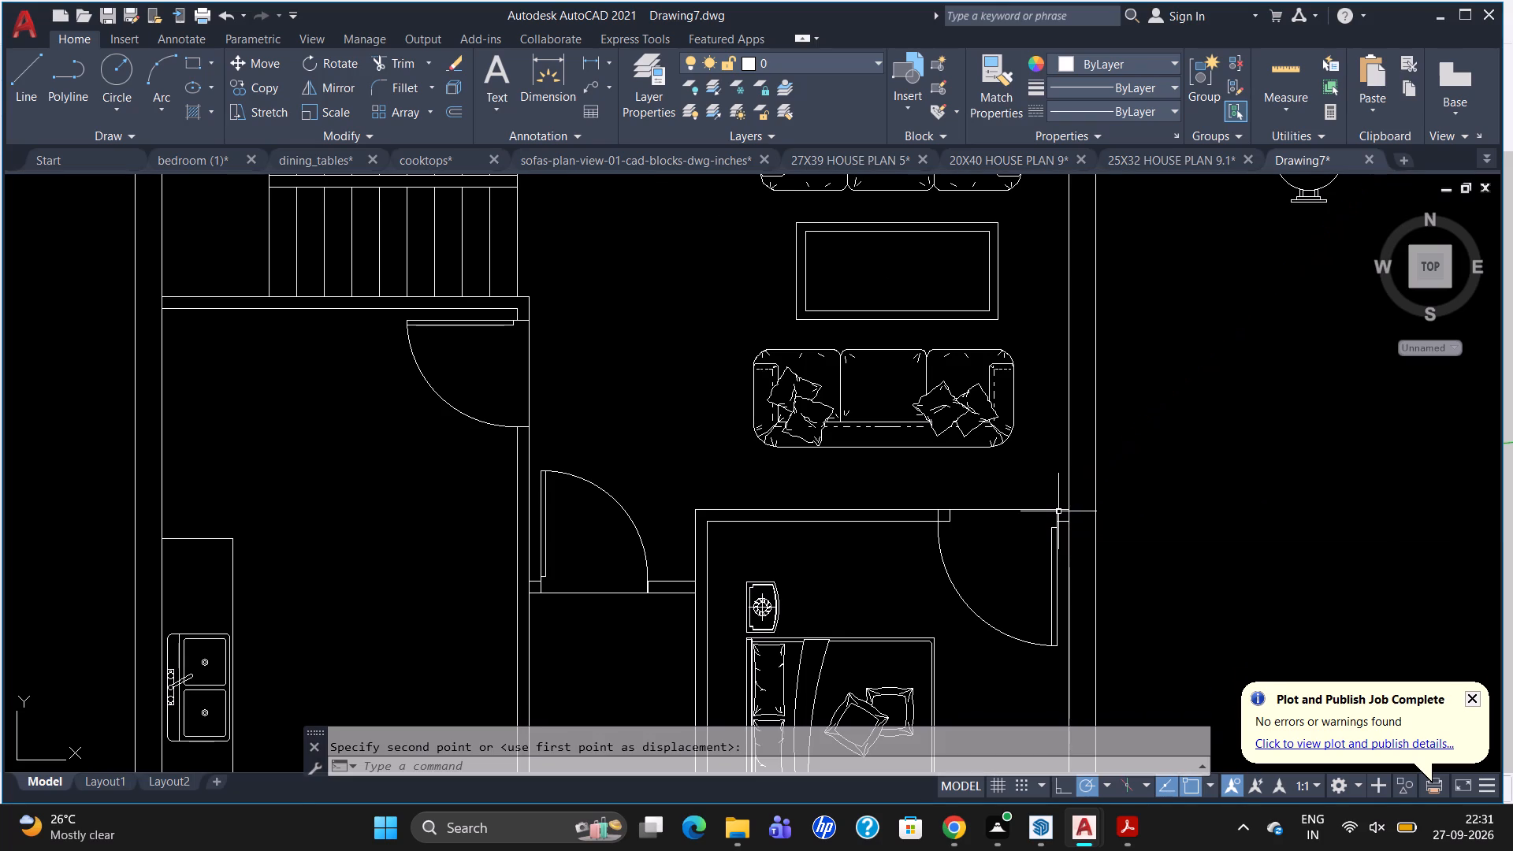
{"action": "key", "text": "Escape"}
Scale the southeast bedroom's door about its hinge corner by a factor of about 0.88 to fit the opening between the jambs.
{"action": "left_click", "coordinate": [1049, 533]}
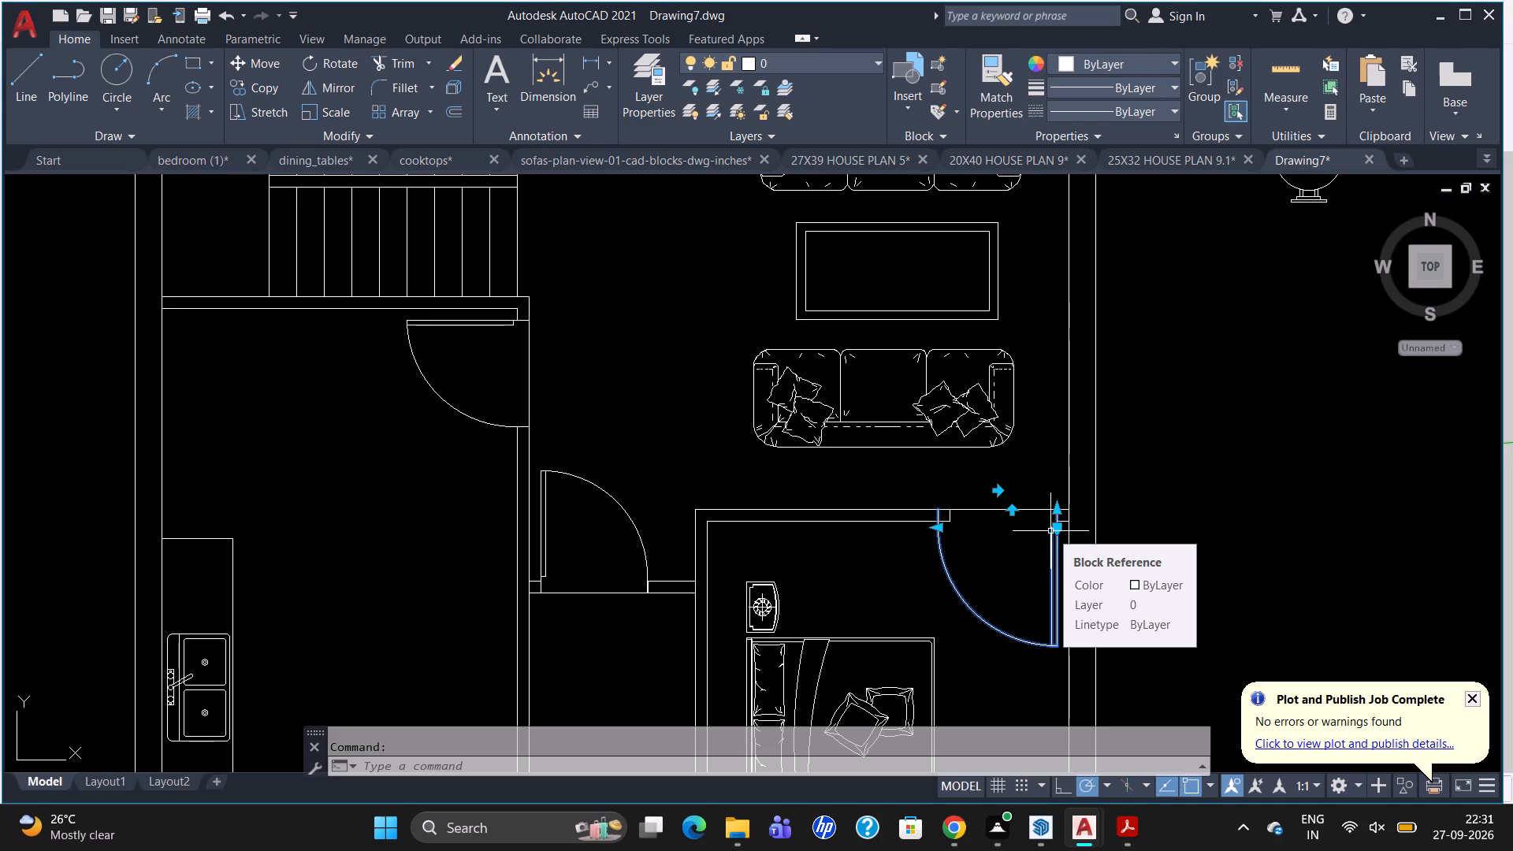
{"action": "type", "text": "SC"}
{"action": "key", "text": "Return"}
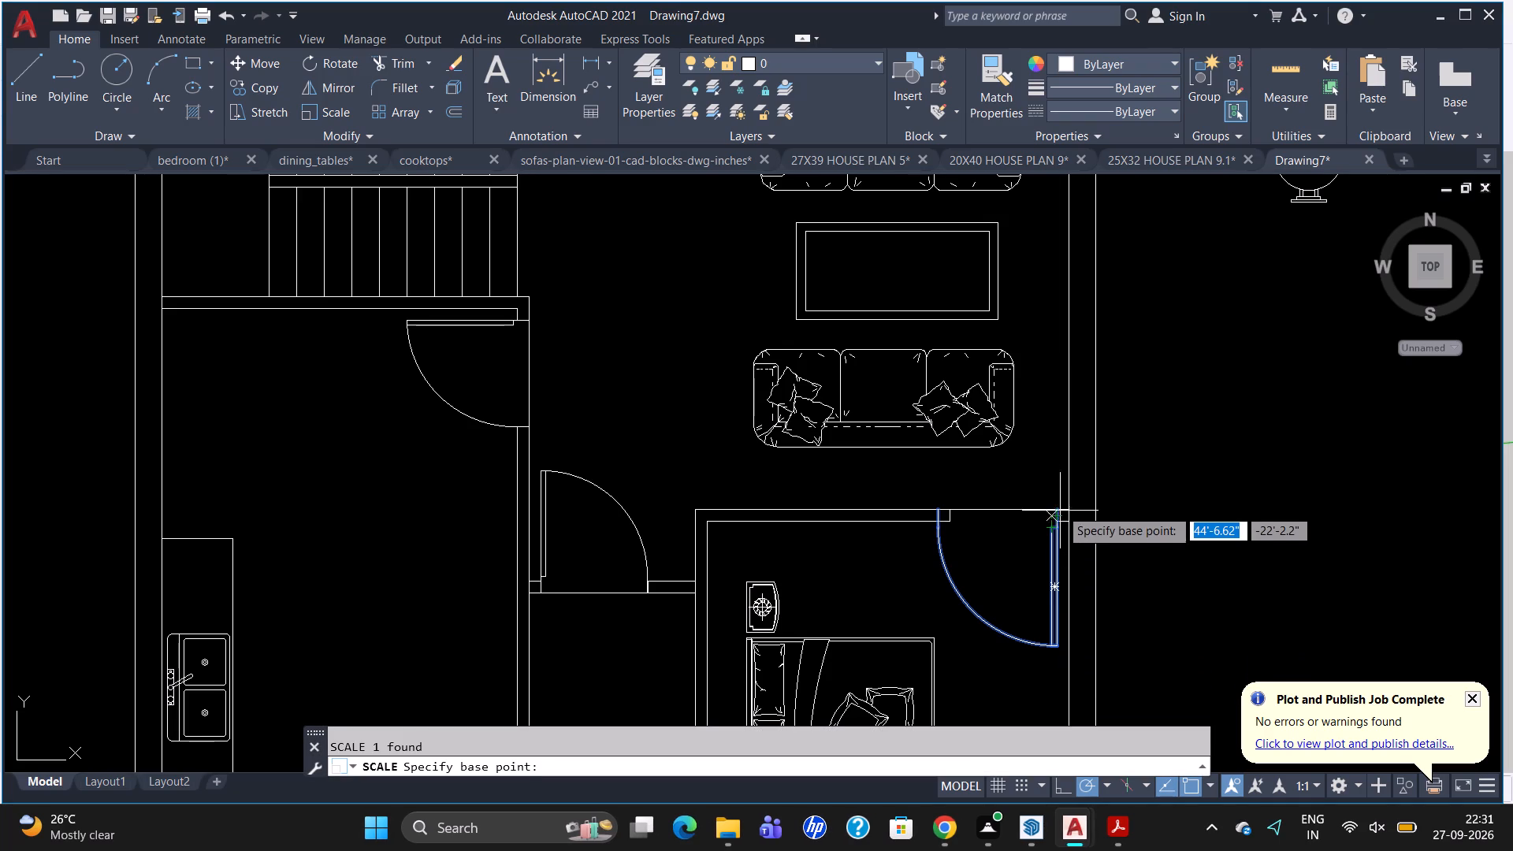
{"action": "left_click", "coordinate": [1059, 506]}
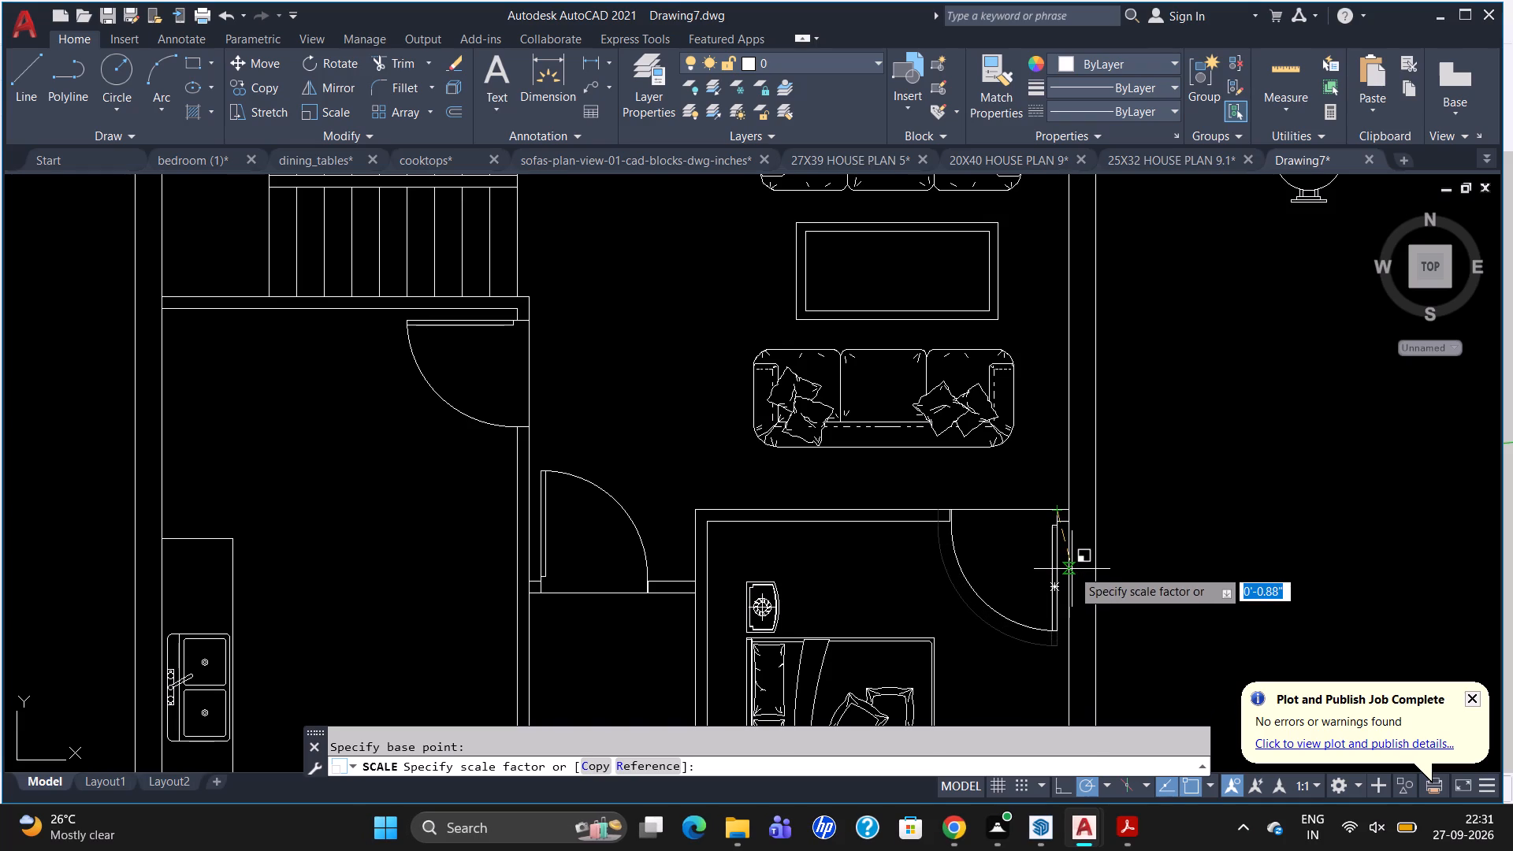
{"action": "left_click", "coordinate": [1072, 569]}
{"action": "scroll", "coordinate": [1035, 432], "scroll_direction": "down", "scroll_amount": 2}
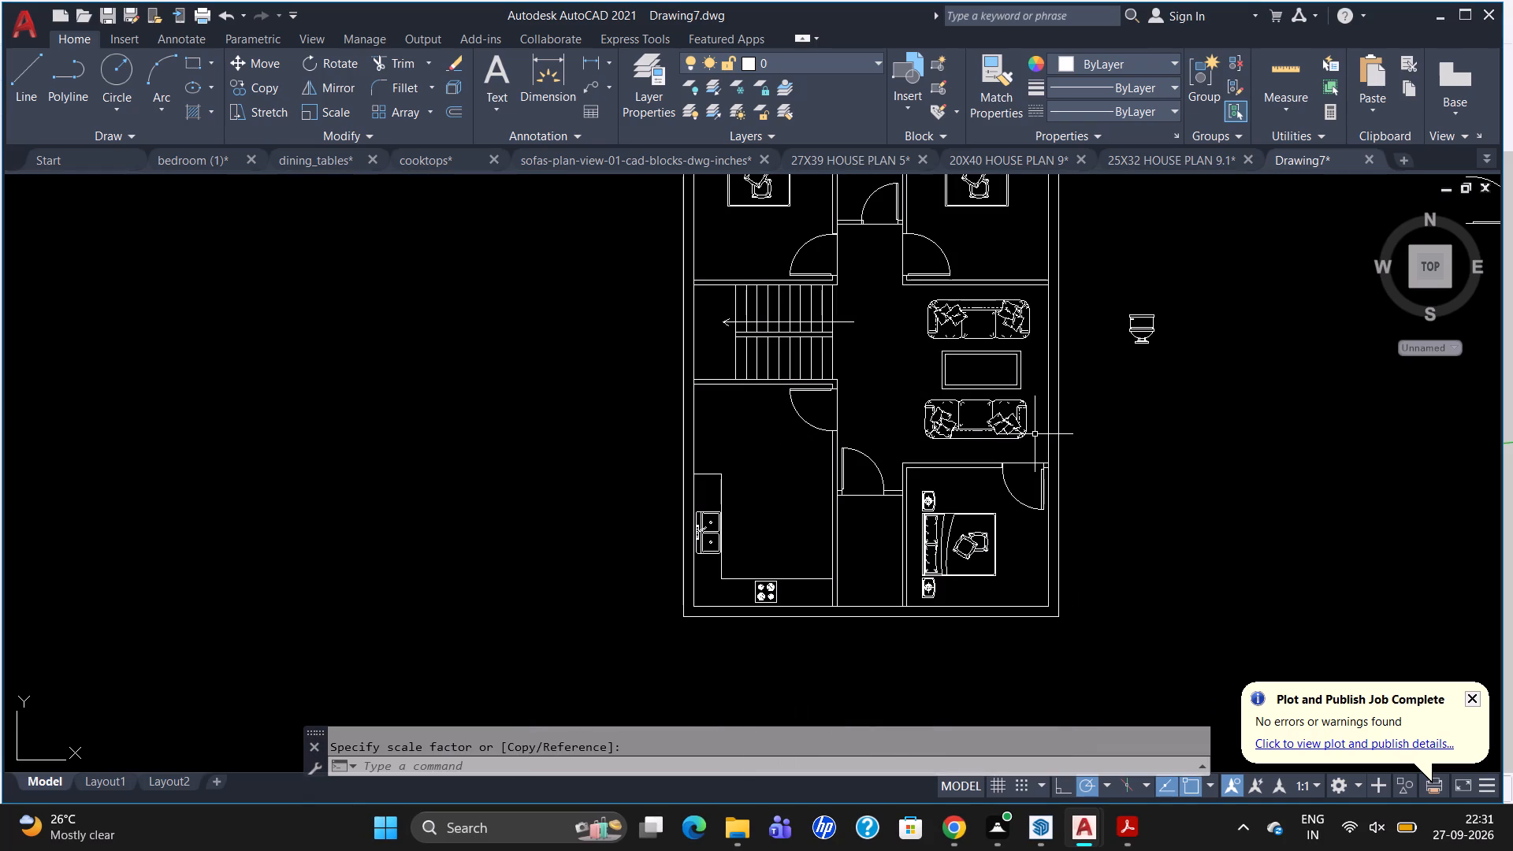
Switch the toilet fixture block east of the plan to its Round (Plan) view.
{"action": "scroll", "coordinate": [1015, 450], "scroll_direction": "down", "scroll_amount": 1}
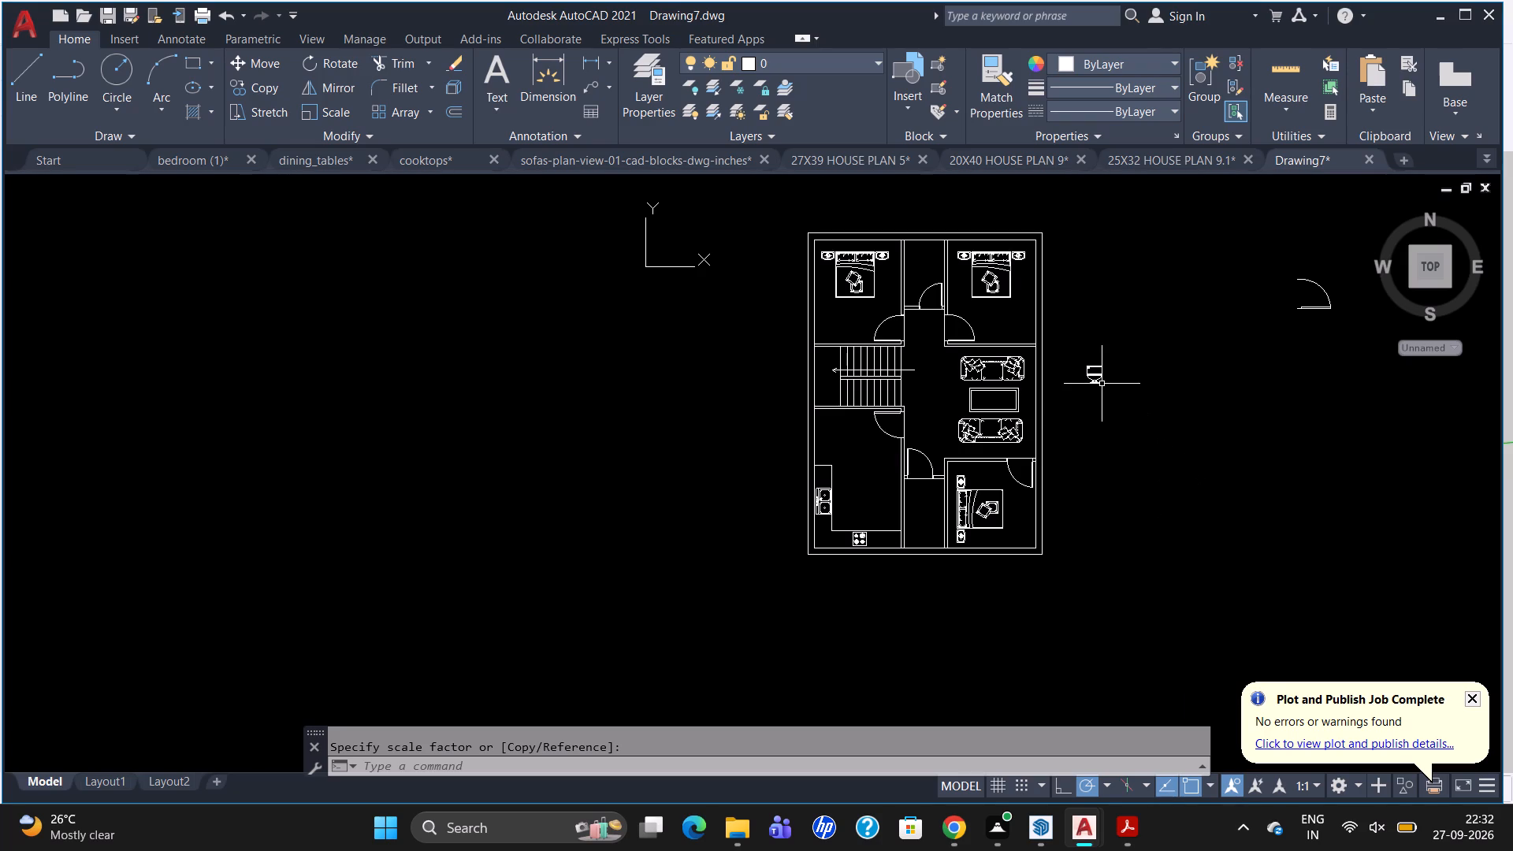
{"action": "left_click", "coordinate": [1099, 373]}
{"action": "left_click", "coordinate": [1087, 386]}
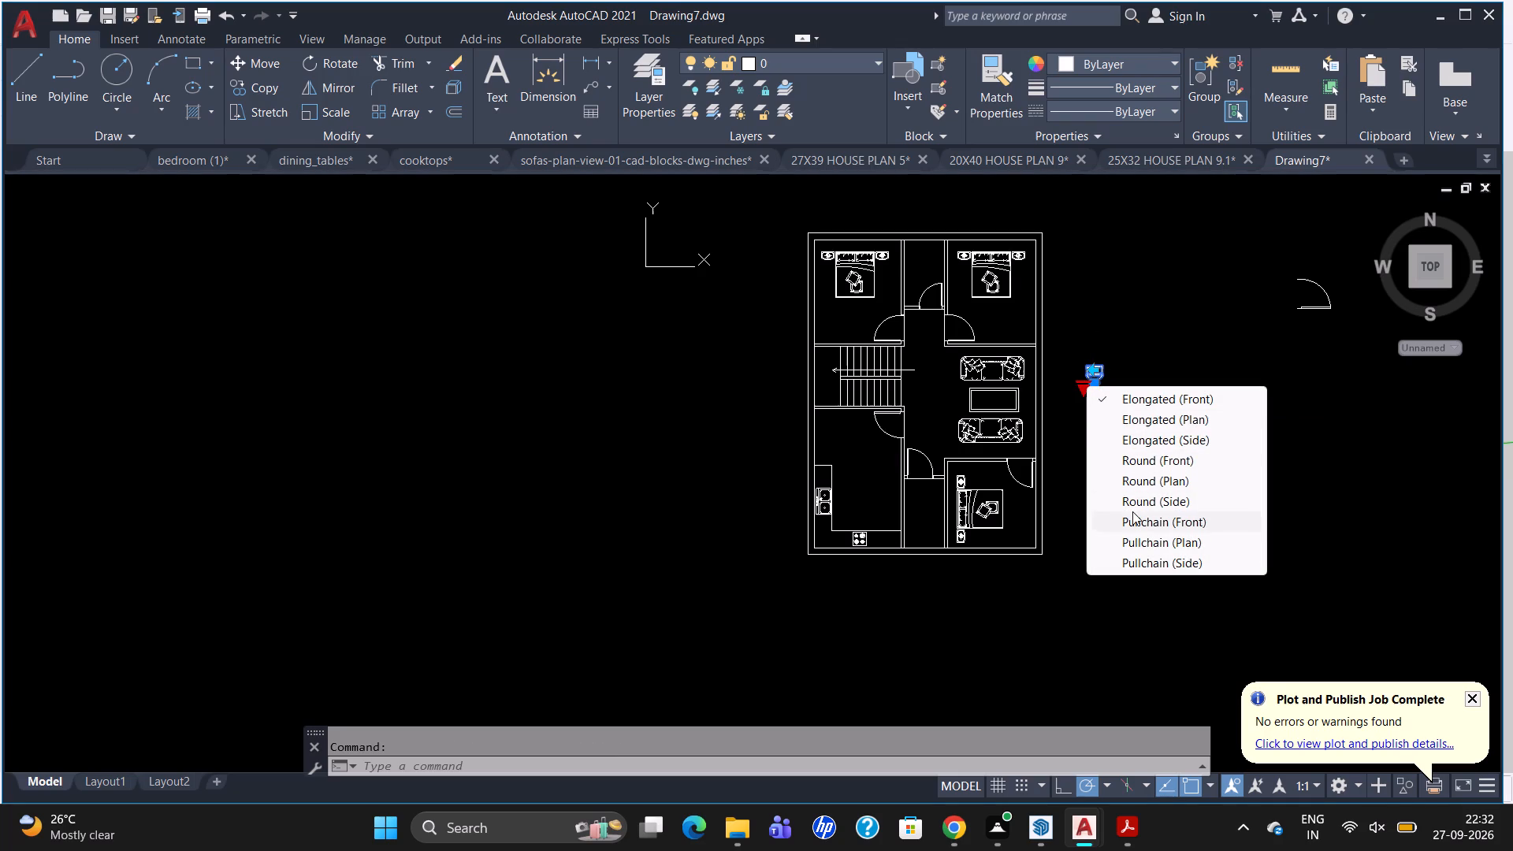
{"action": "left_click", "coordinate": [1136, 481]}
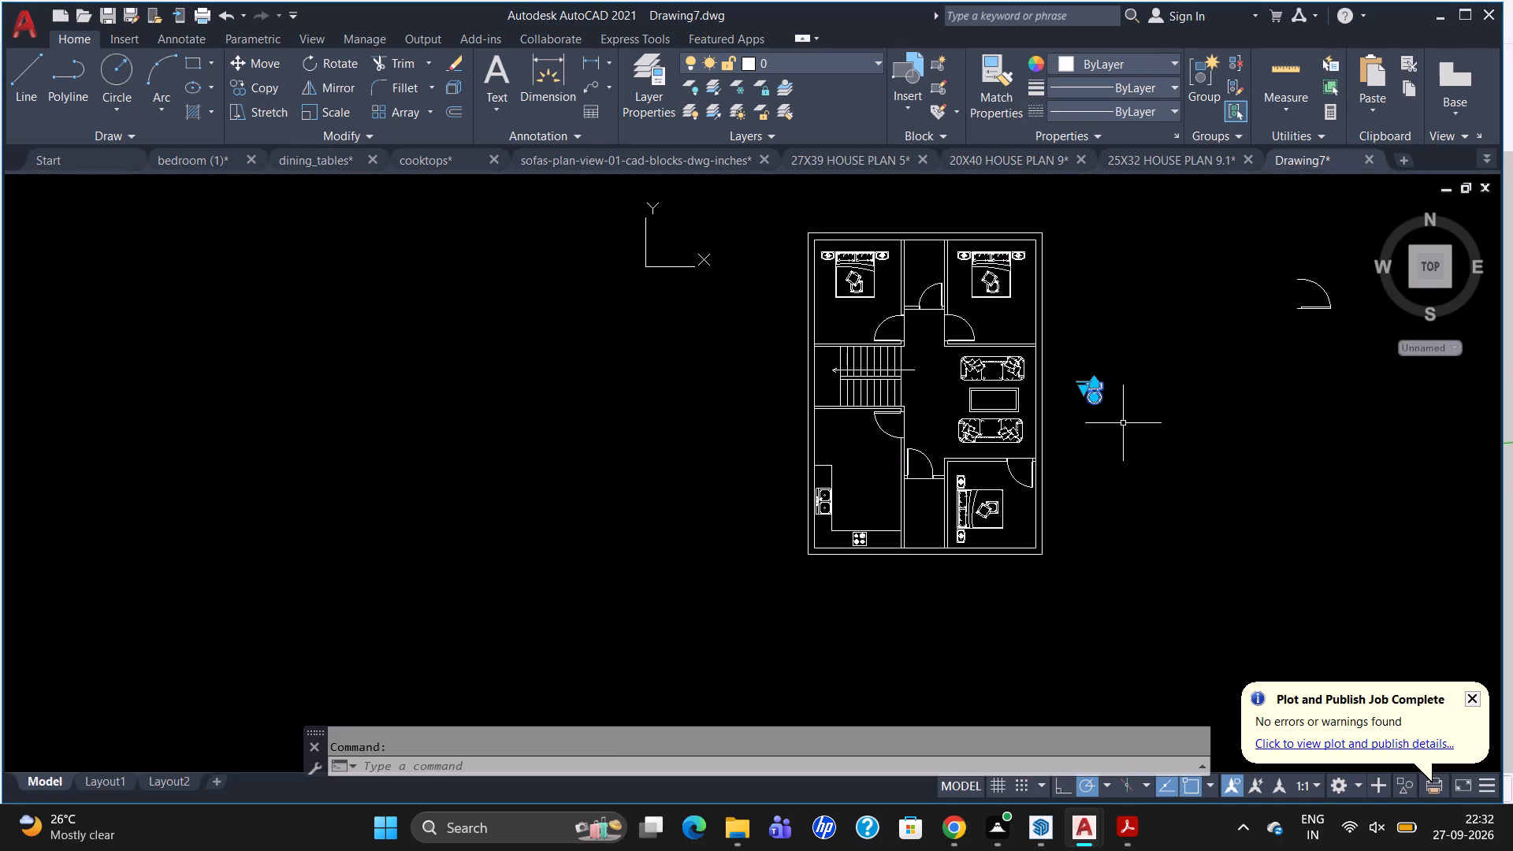
Move the toilet fixture into the north toilet between the two bedrooms, with its tank against the north wall.
{"action": "key", "text": "m"}
{"action": "key", "text": "Return"}
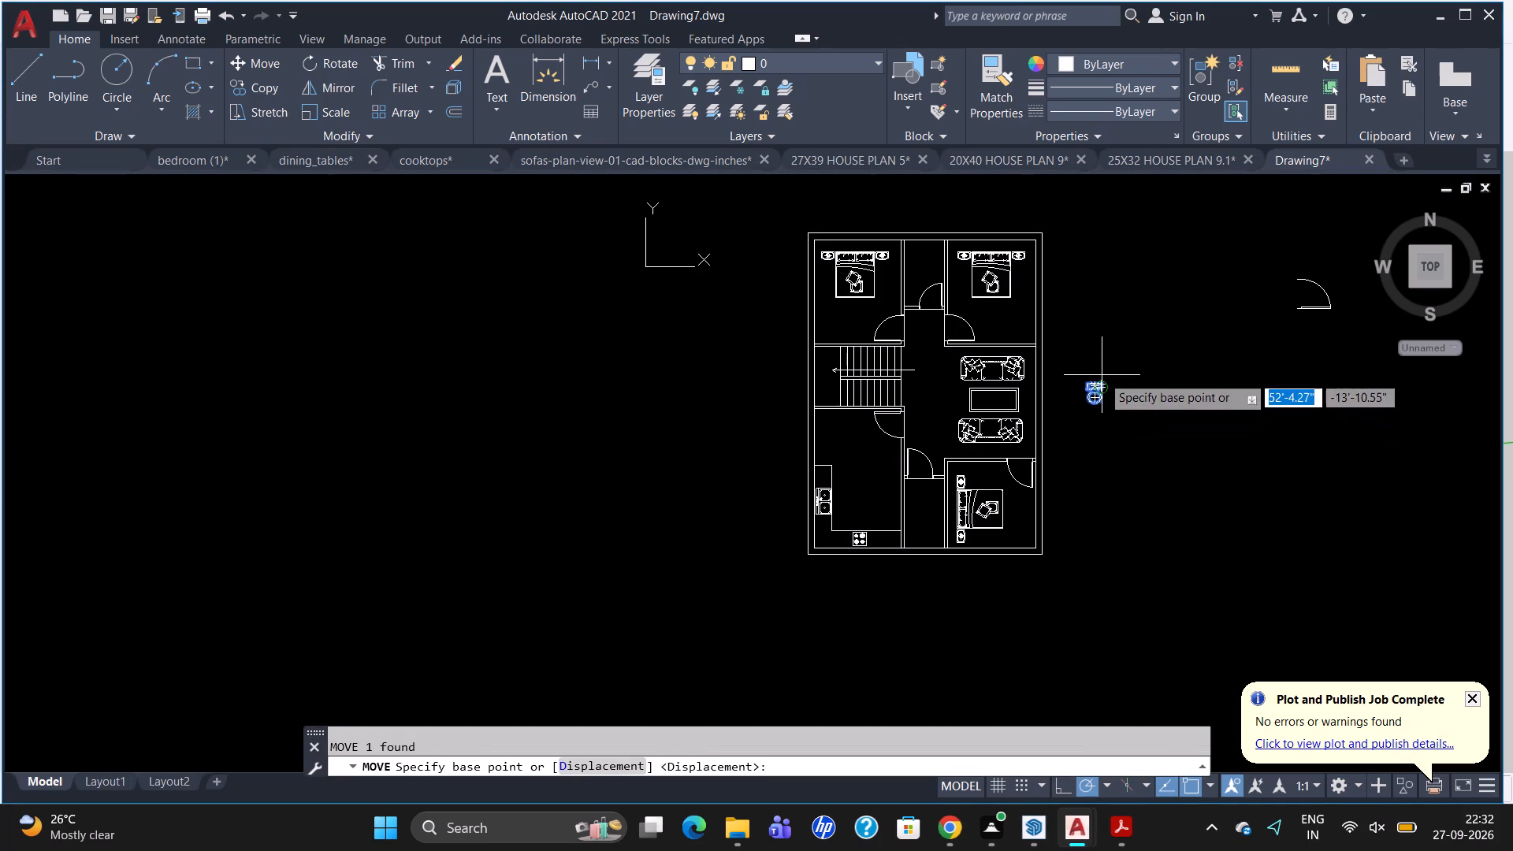
{"action": "left_click", "coordinate": [1102, 375]}
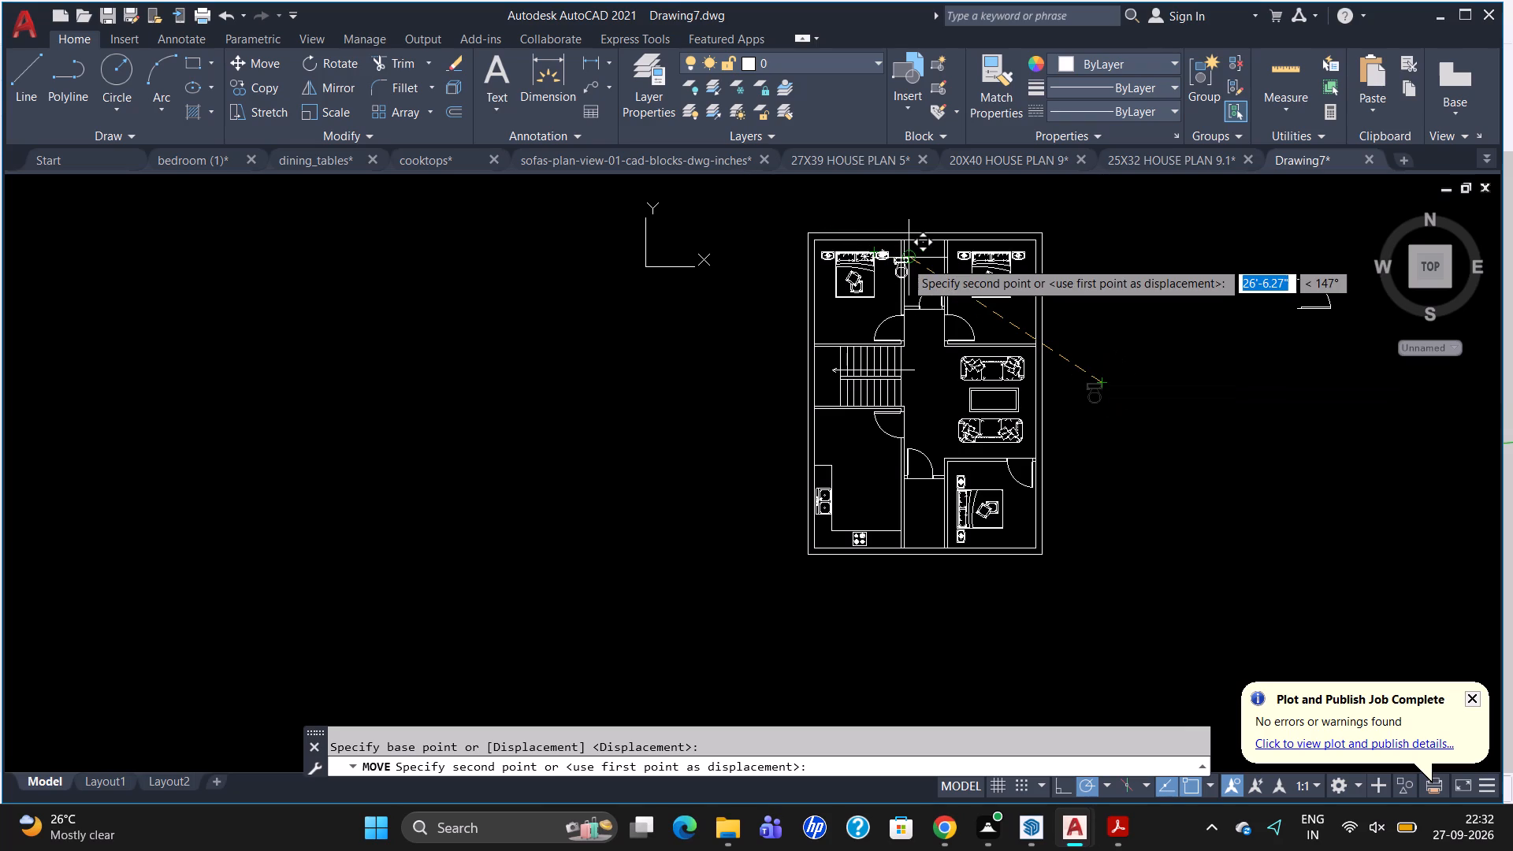
{"action": "scroll", "coordinate": [905, 261], "scroll_direction": "up", "scroll_amount": 1}
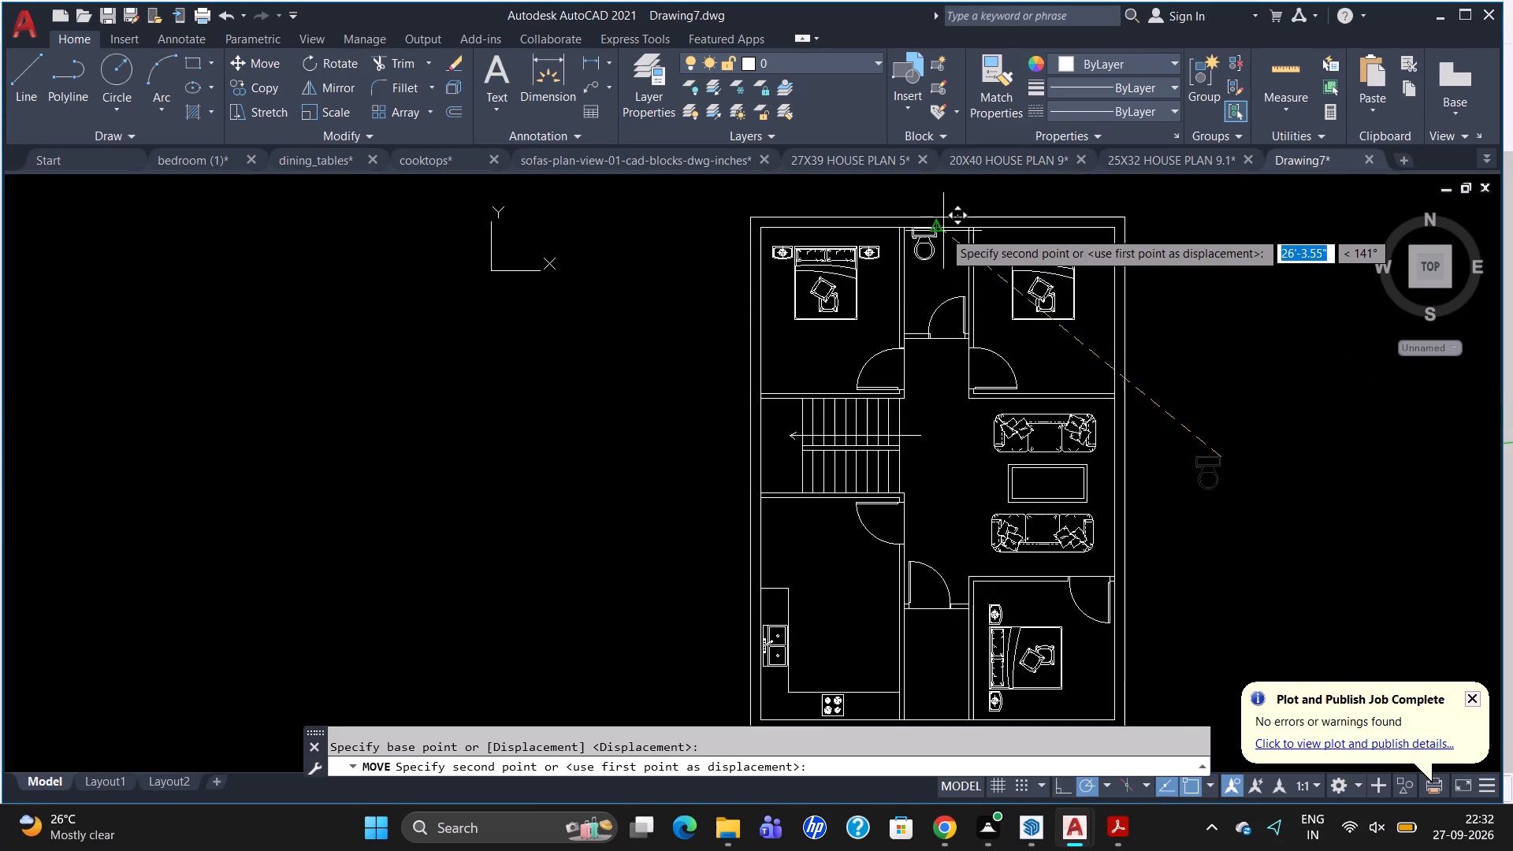
{"action": "left_click", "coordinate": [944, 231]}
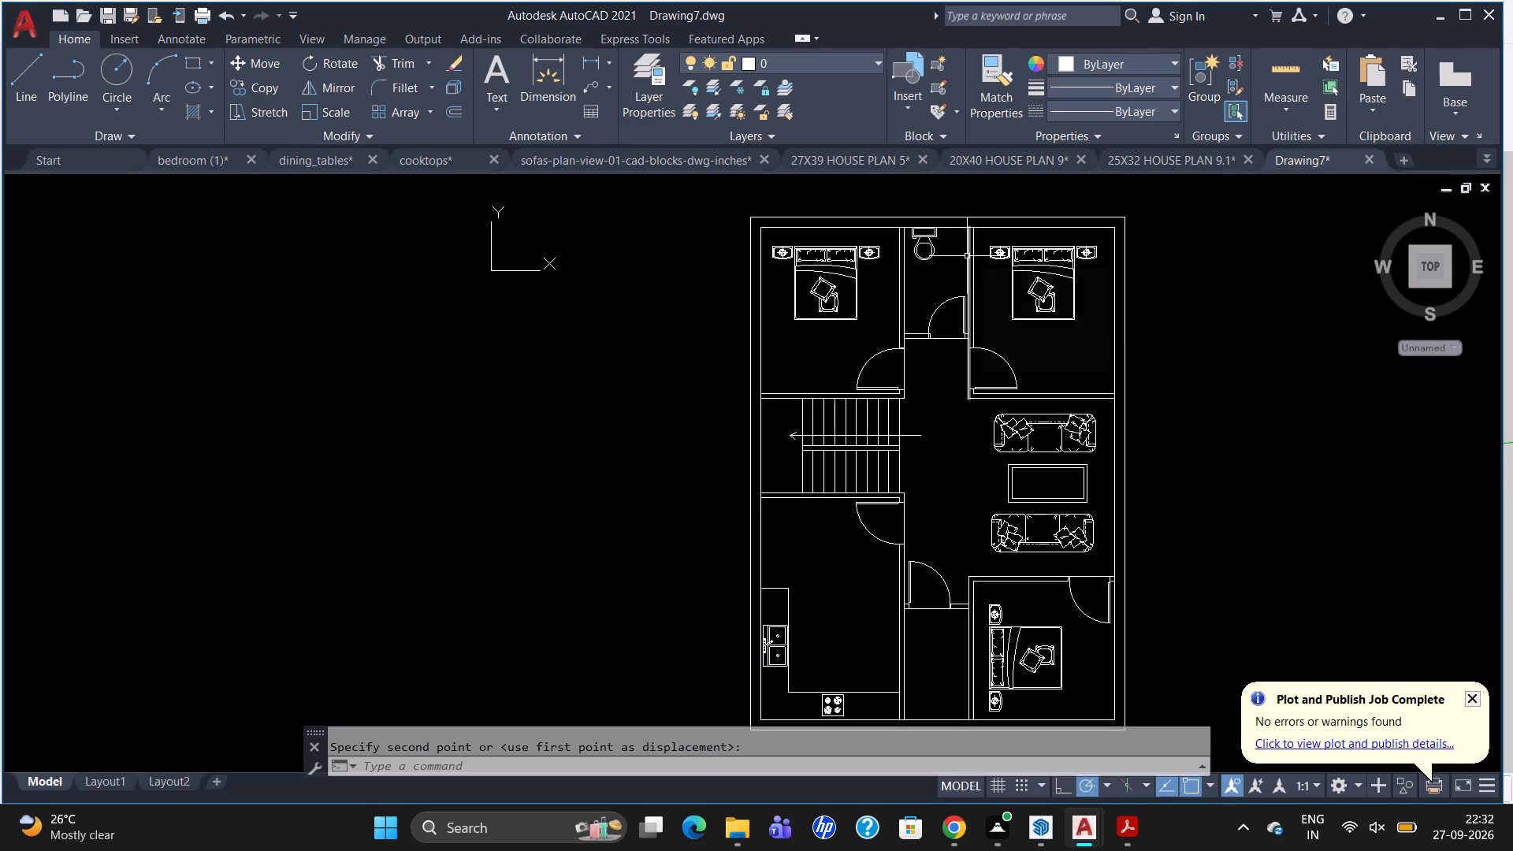
Add a 5" high multiline text label reading TOILET, 4'-8" X 8'-0" below the fixture in the north toilet.
{"action": "key", "text": "t"}
{"action": "key", "text": "Return"}
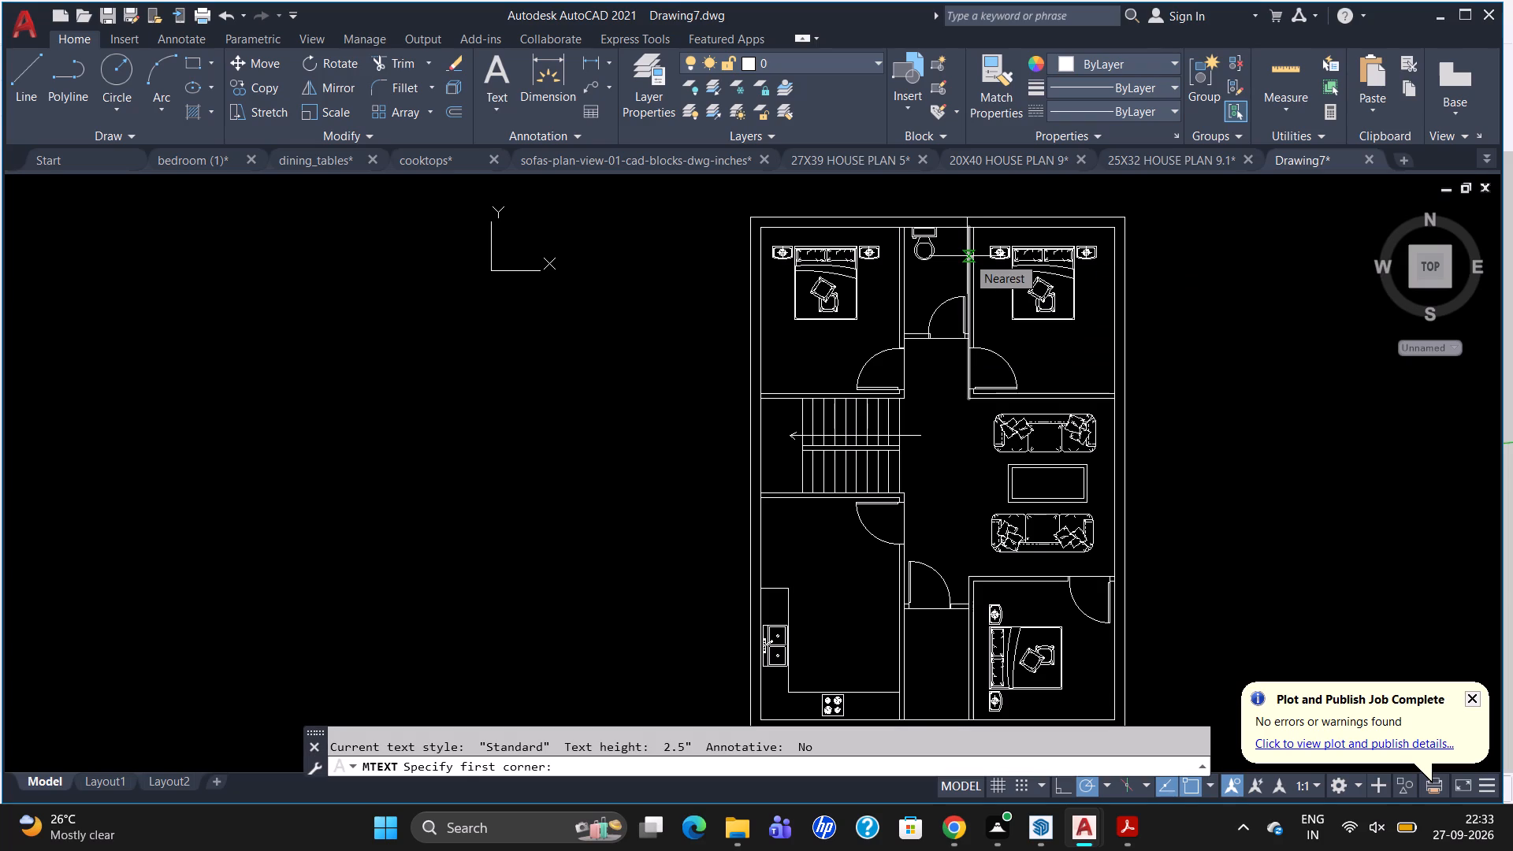
{"action": "left_click", "coordinate": [920, 269]}
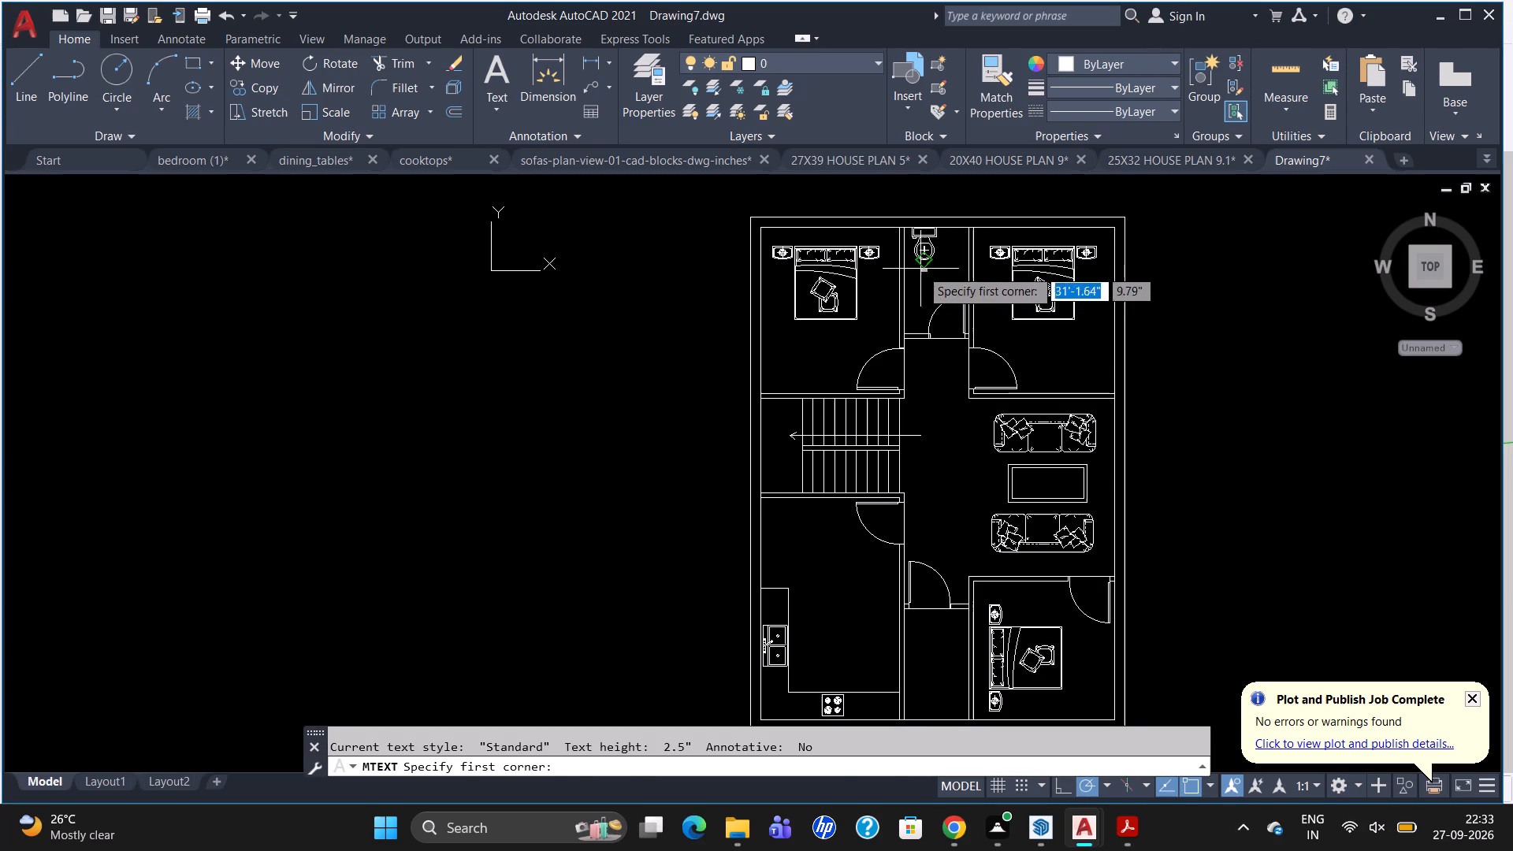
{"action": "left_click", "coordinate": [963, 287]}
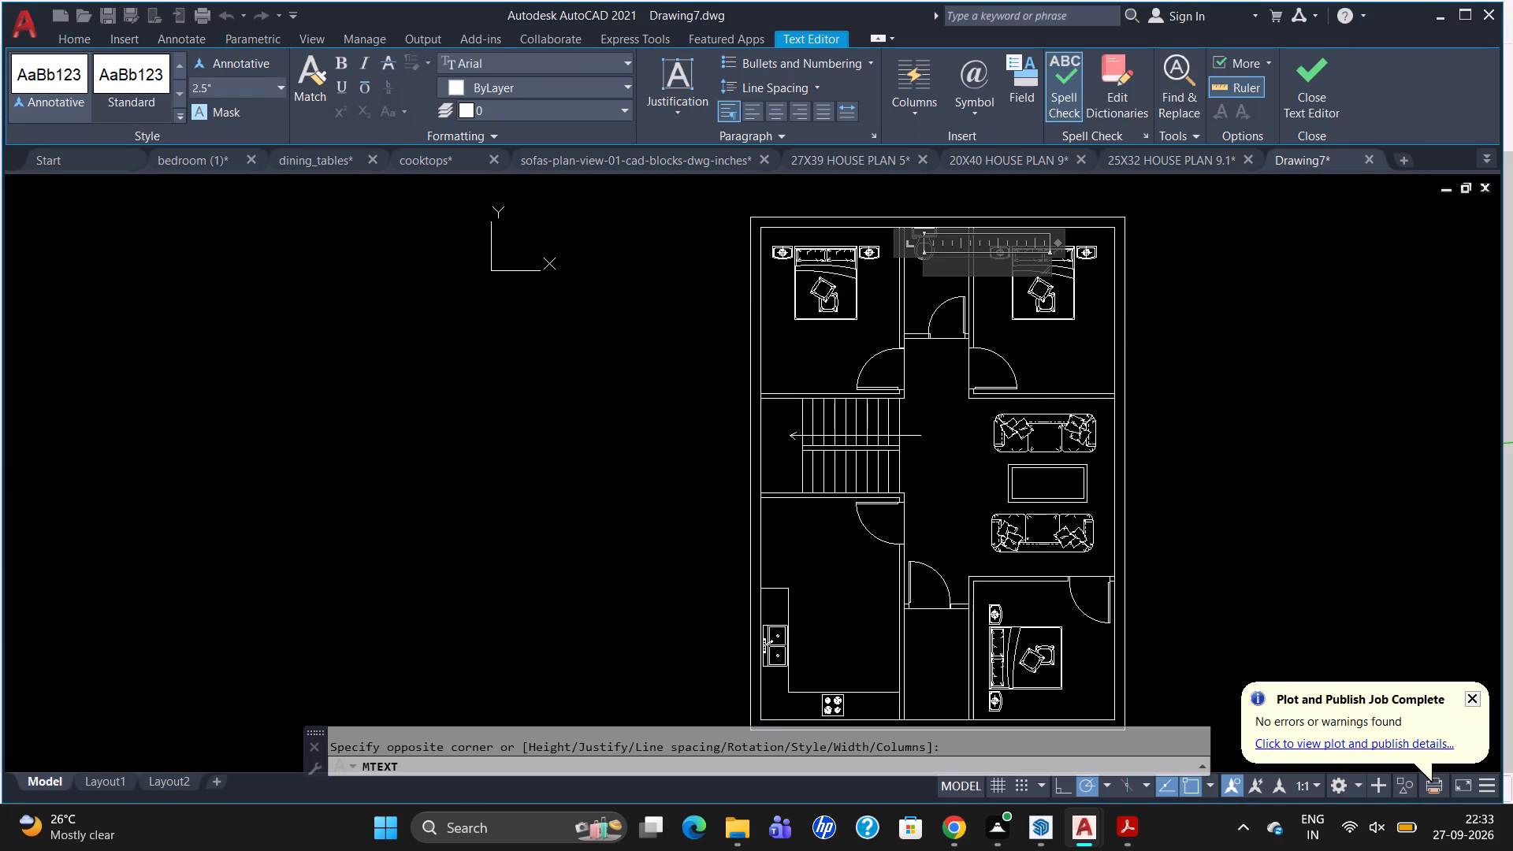
{"action": "left_click", "coordinate": [264, 94]}
{"action": "key", "text": "BackSpace"}
{"action": "key", "text": "5"}
{"action": "key", "text": "Return"}
{"action": "type", "text": "TOILET"}
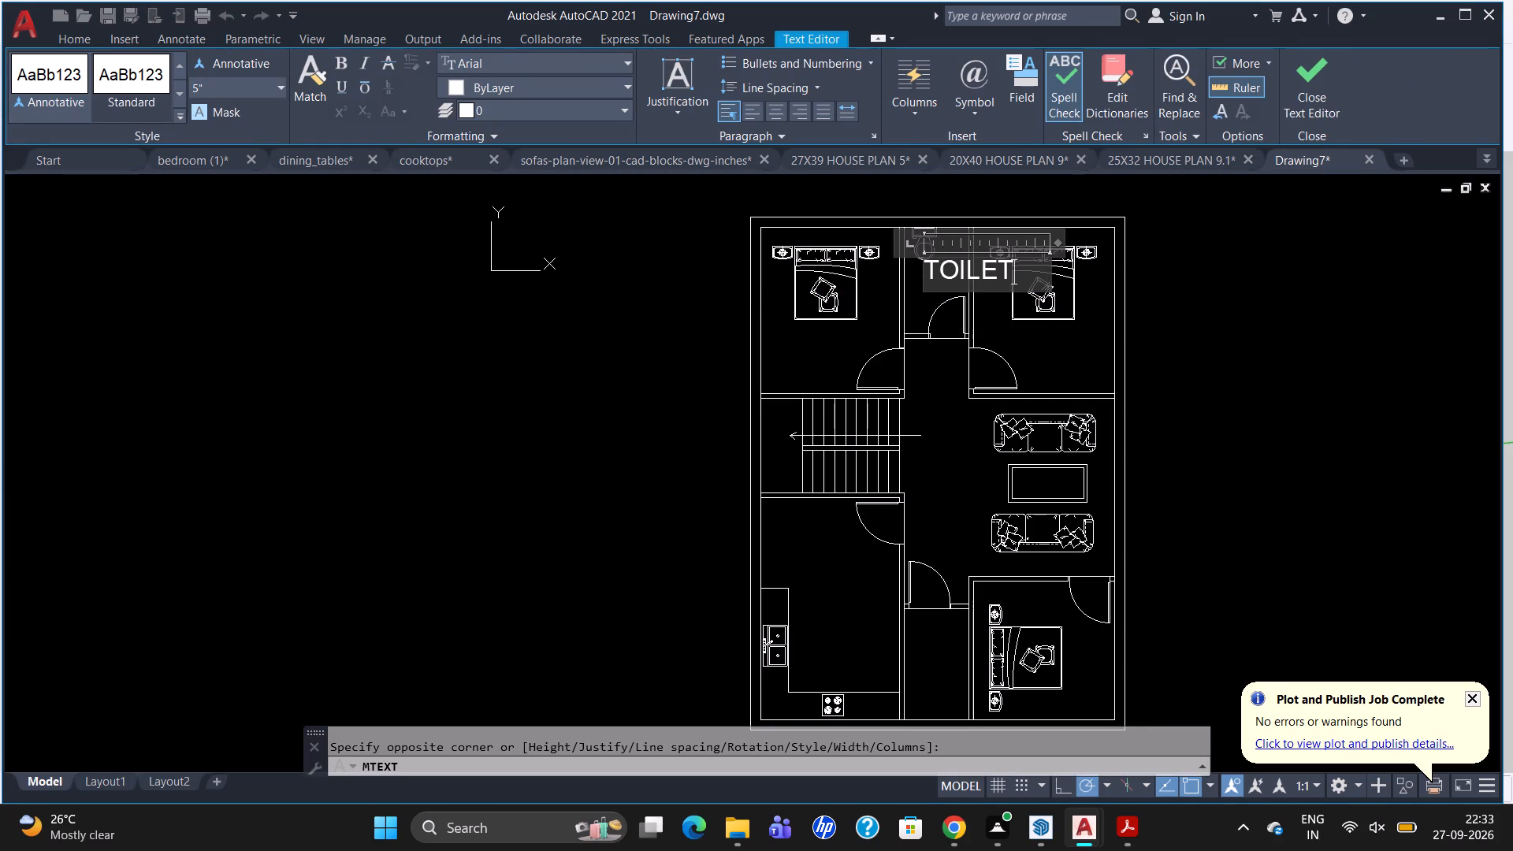
{"action": "key", "text": "Return"}
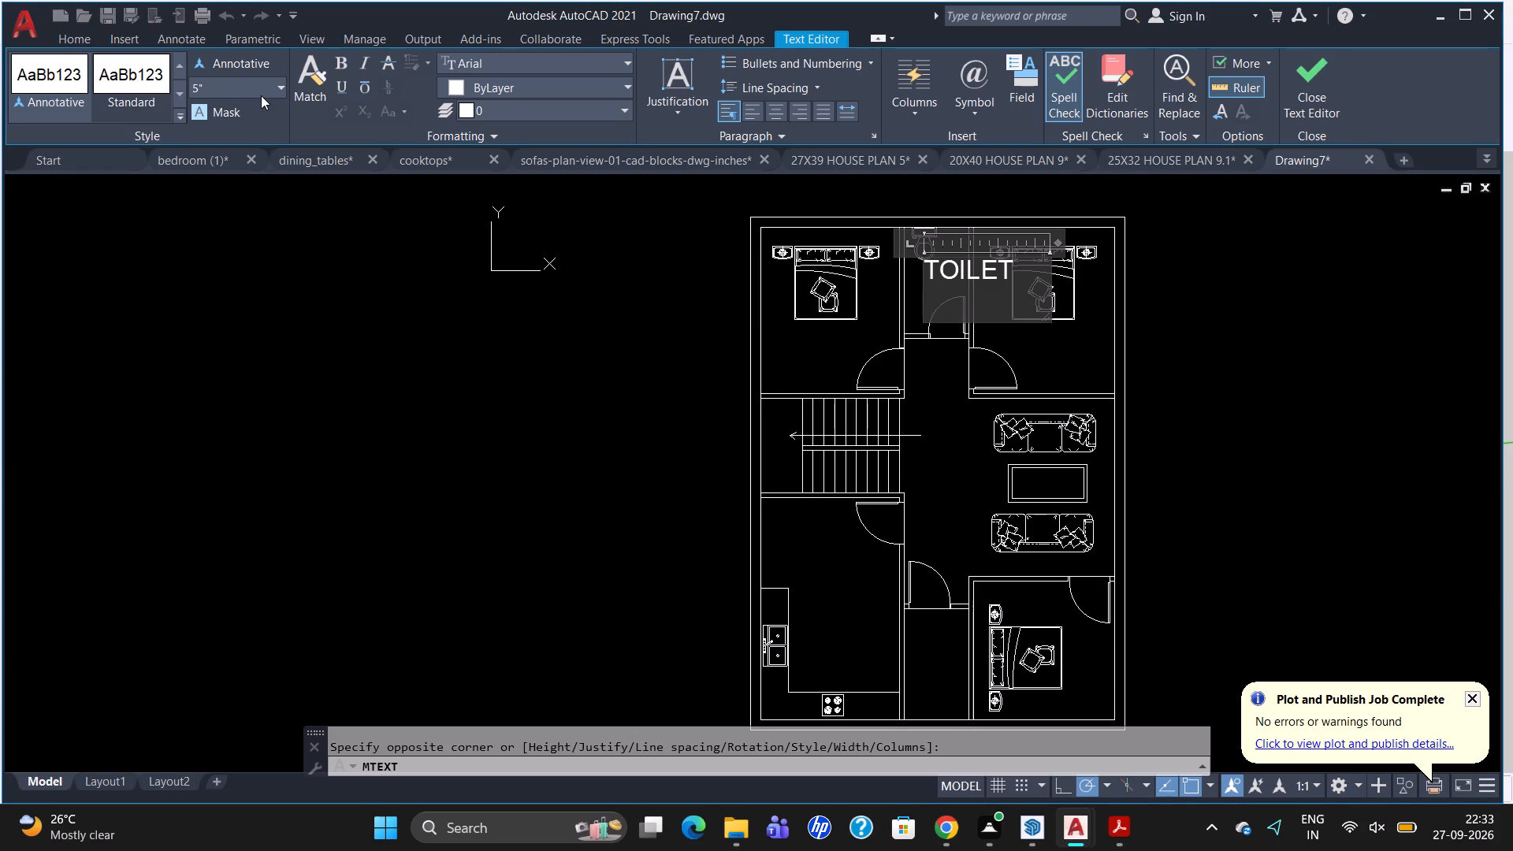
{"action": "type", "text": "4'"}
{"action": "type", "text": "-8\" X 8'-0"}
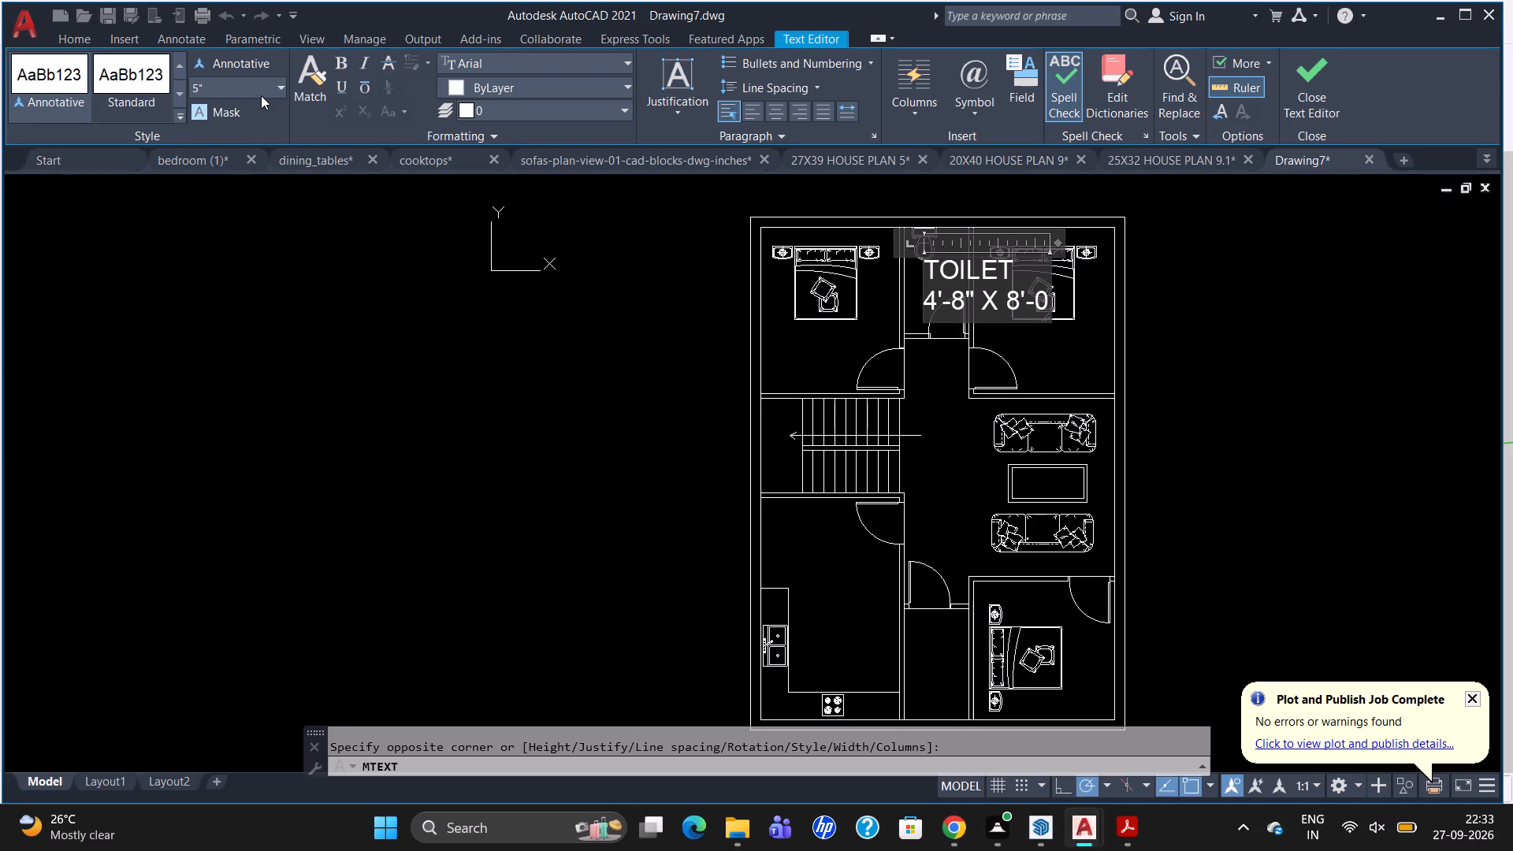
{"action": "key", "text": "shift+quotedbl"}
{"action": "left_click", "coordinate": [672, 341]}
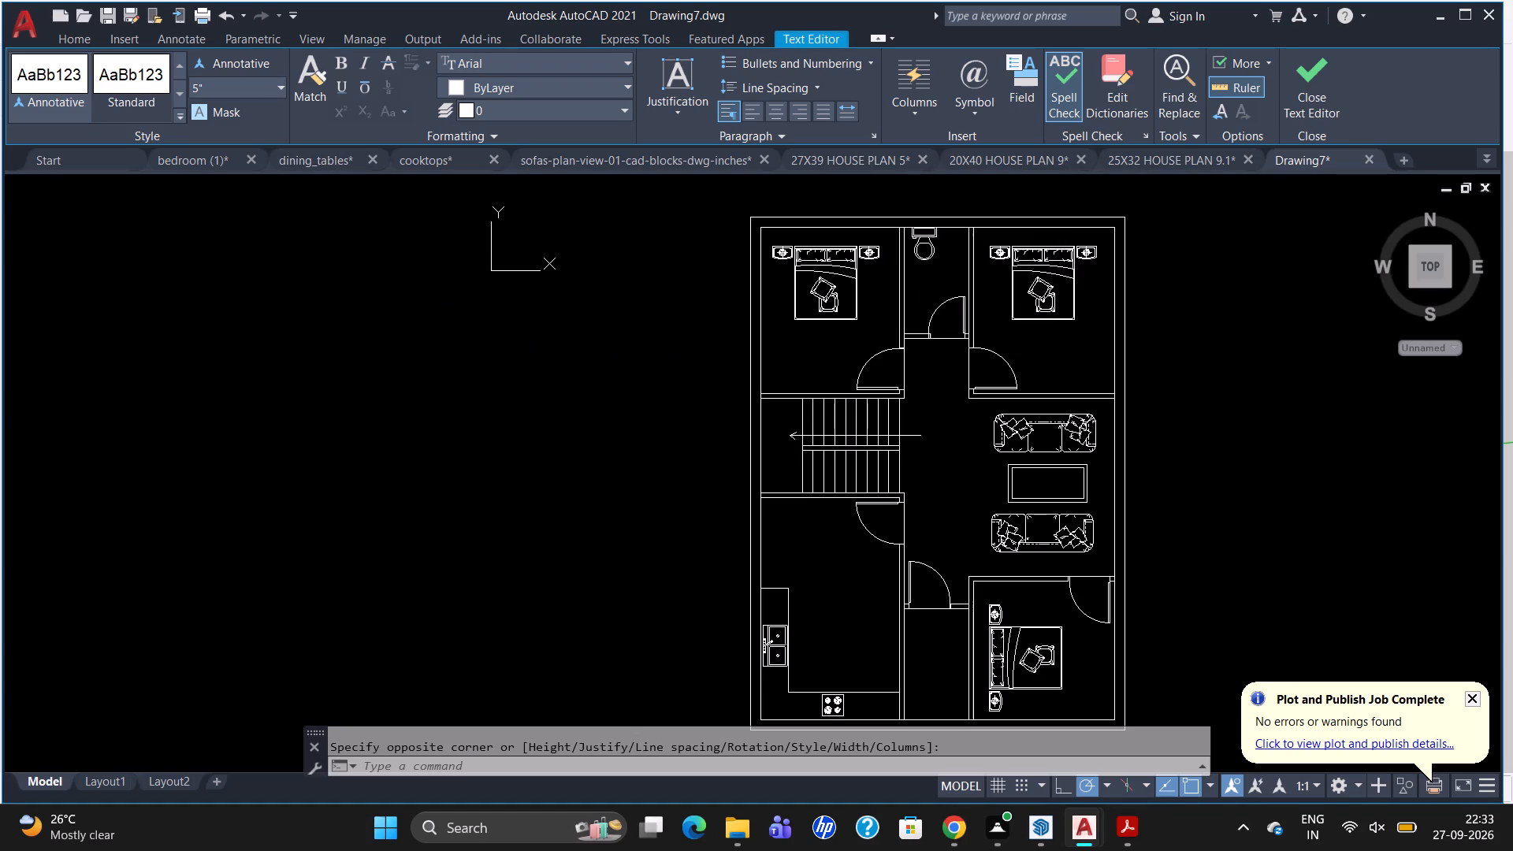
Add a 5" high multiline text label below the northwest bedroom's bed reading BEDROOM-1, with 10'-0" X 12'-0" on one line beneath.
{"action": "scroll", "coordinate": [908, 253], "scroll_direction": "down", "scroll_amount": 1}
{"action": "scroll", "coordinate": [885, 301], "scroll_direction": "up", "scroll_amount": 2}
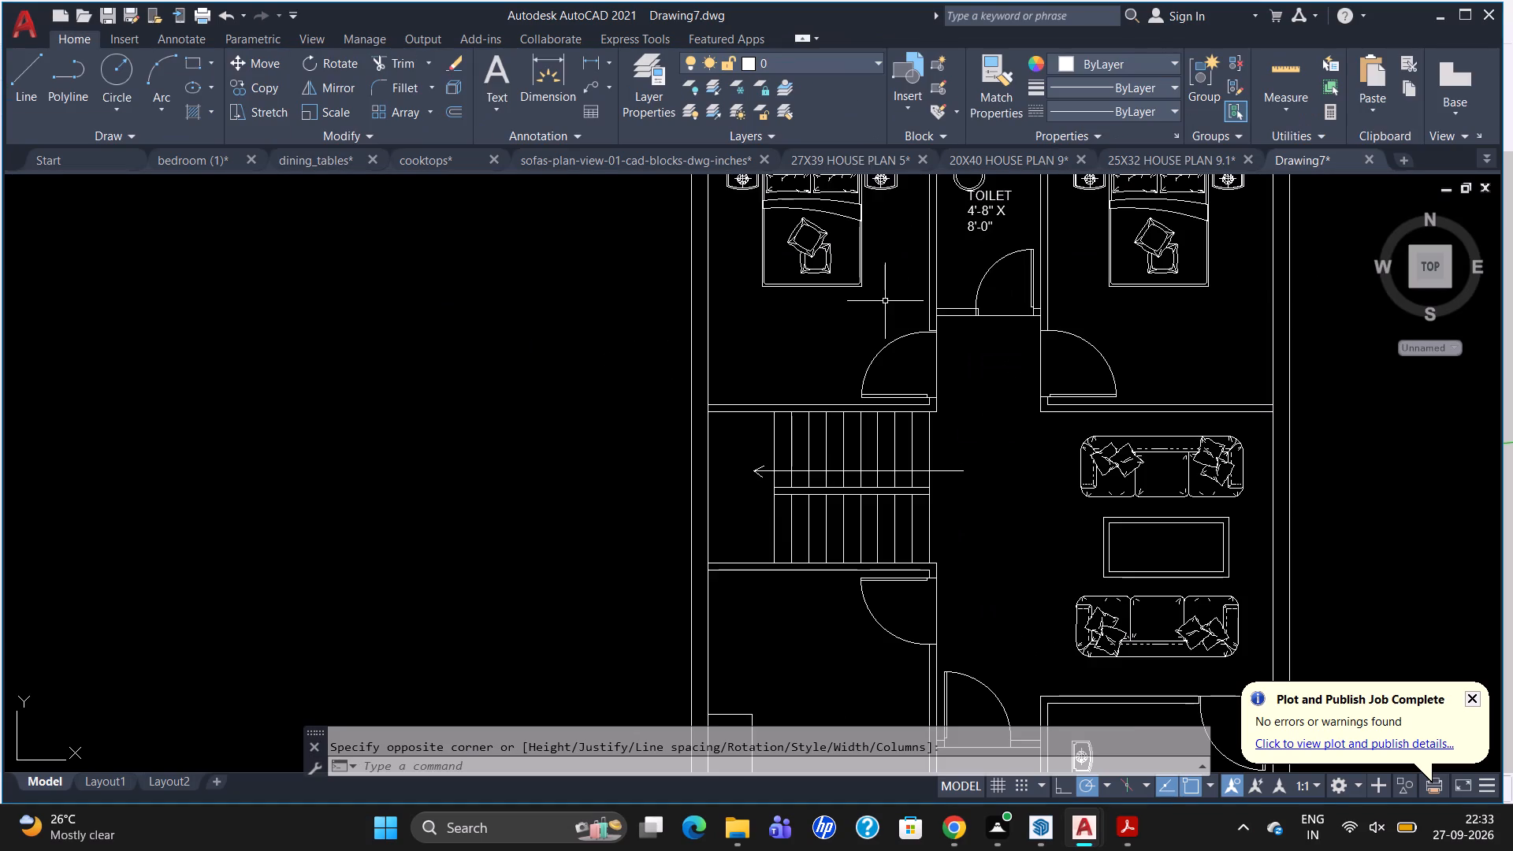
{"action": "scroll", "coordinate": [775, 315], "scroll_direction": "up", "scroll_amount": 1}
{"action": "key", "text": "t"}
{"action": "key", "text": "Return"}
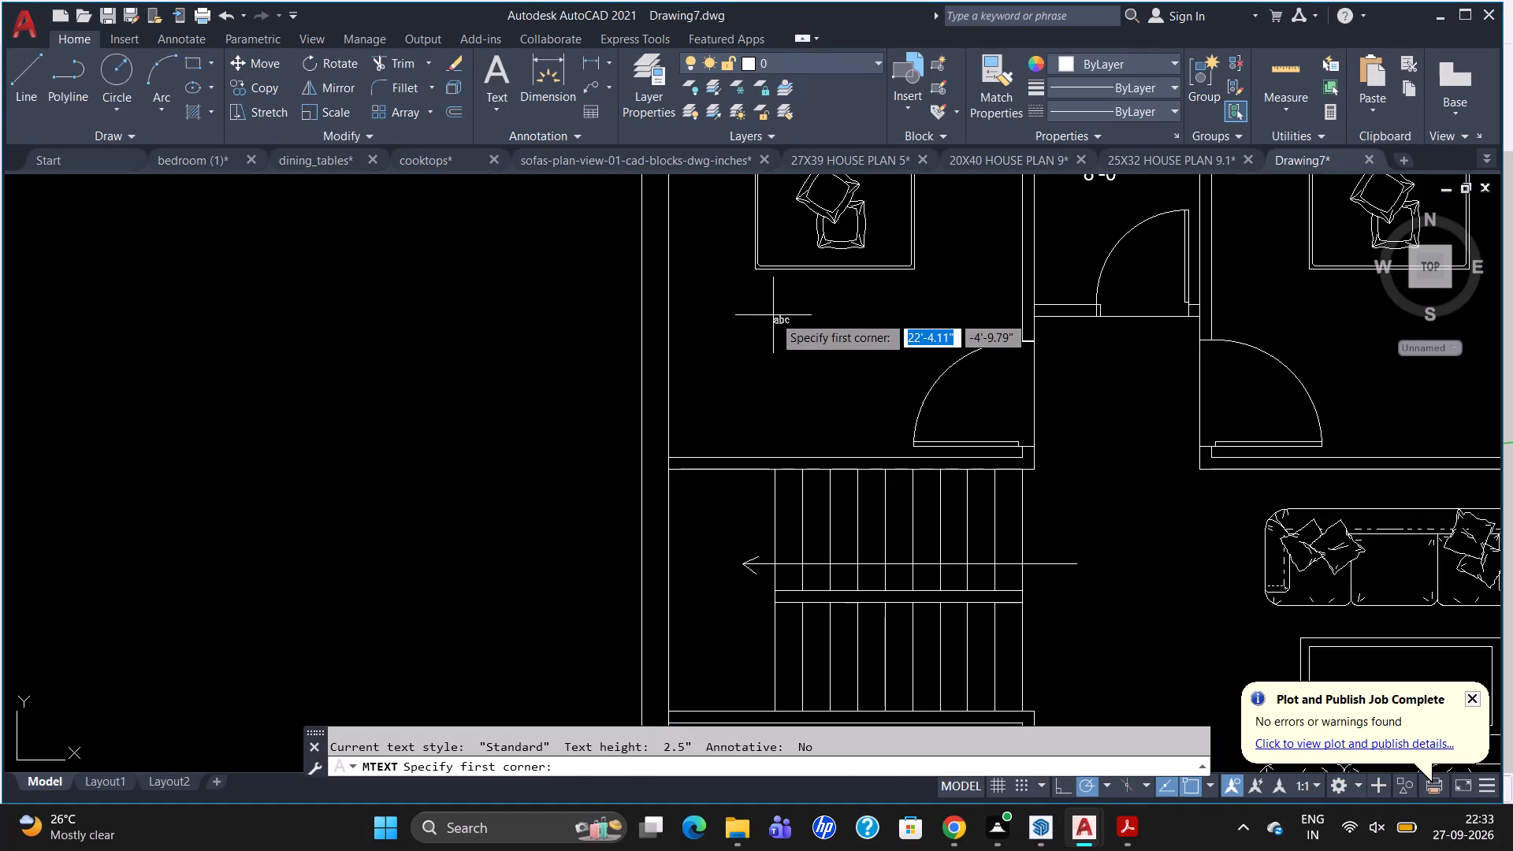
{"action": "left_click", "coordinate": [753, 314]}
{"action": "left_click", "coordinate": [872, 392]}
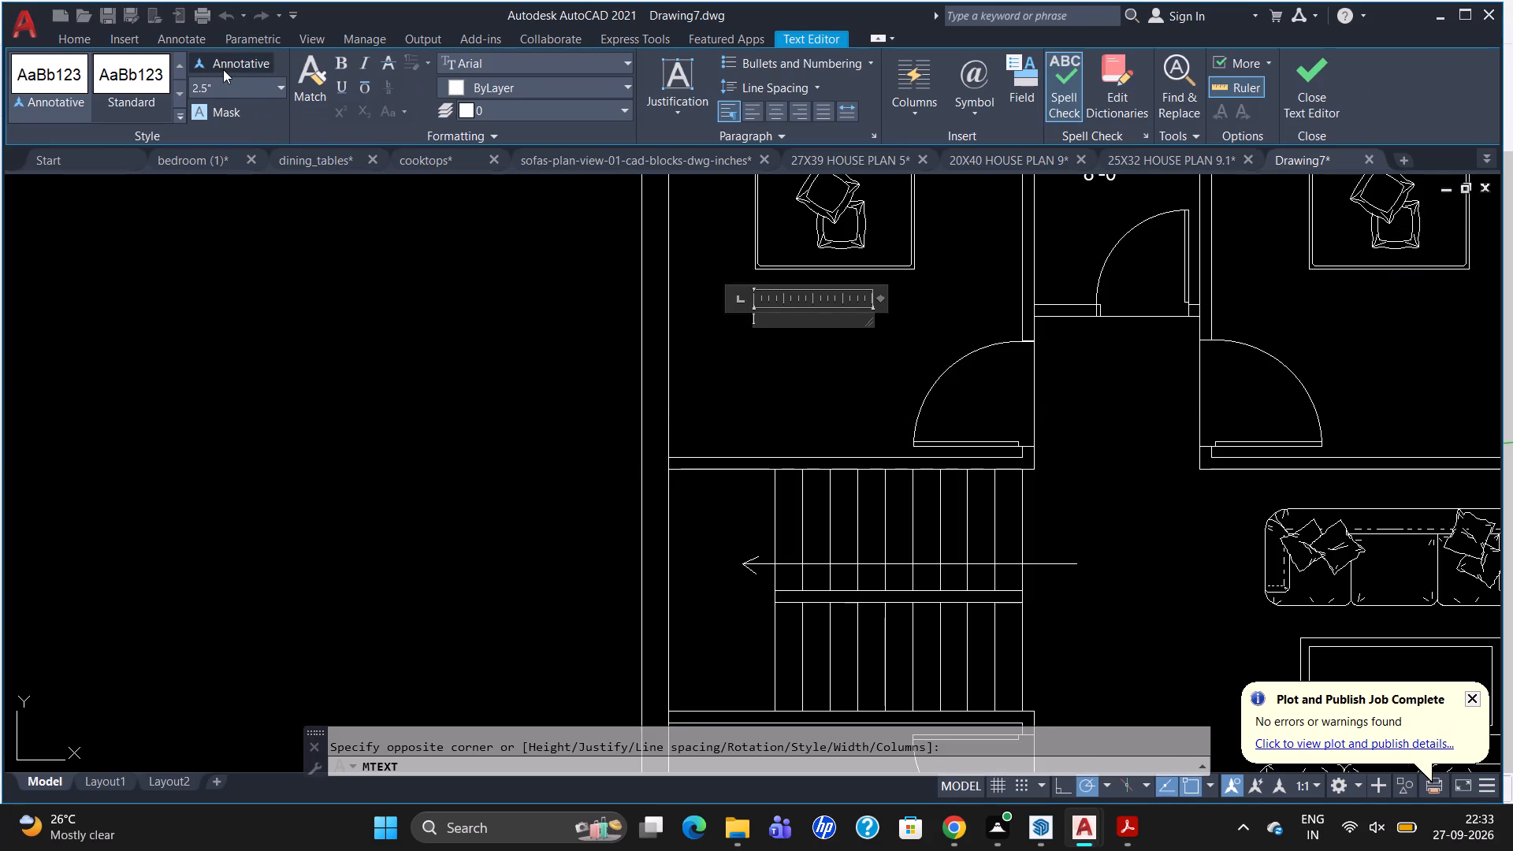
{"action": "left_click", "coordinate": [232, 87]}
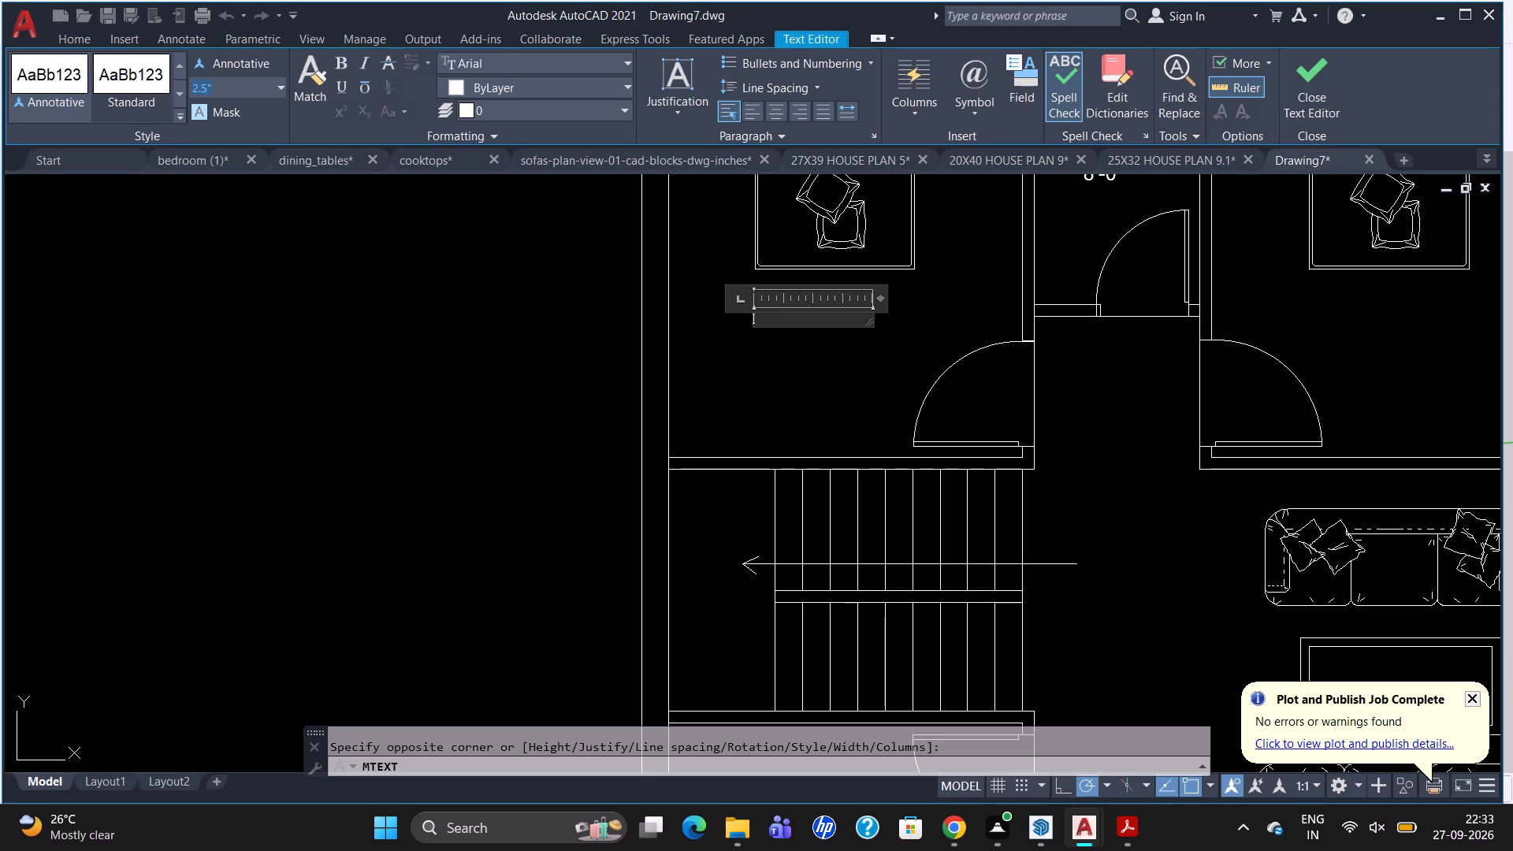
{"action": "key", "text": "BackSpace"}
{"action": "key", "text": "5"}
{"action": "key", "text": "Return"}
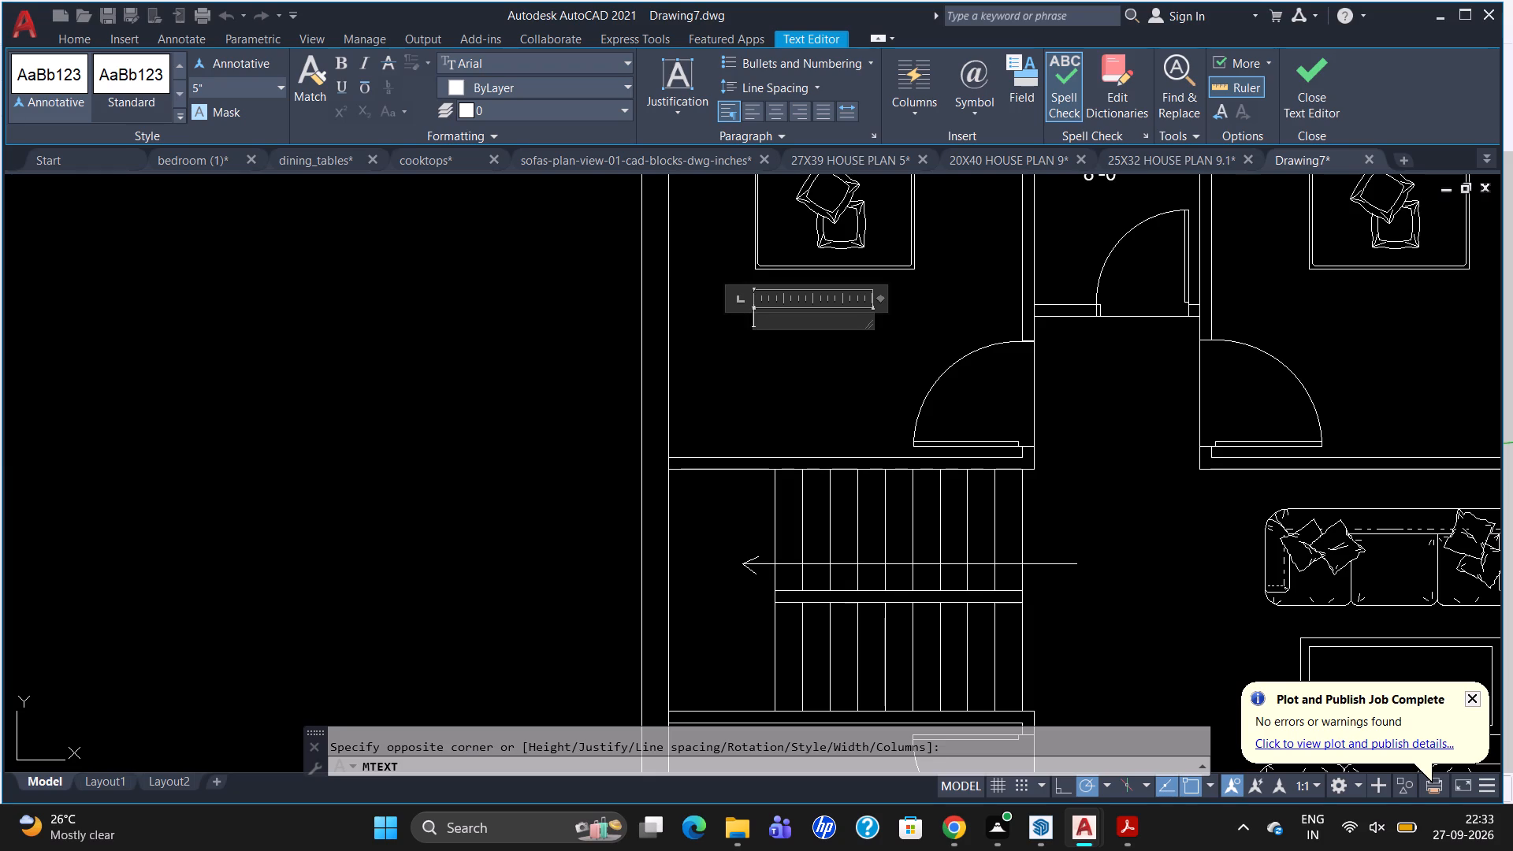
{"action": "type", "text": "BEDROOM-1"}
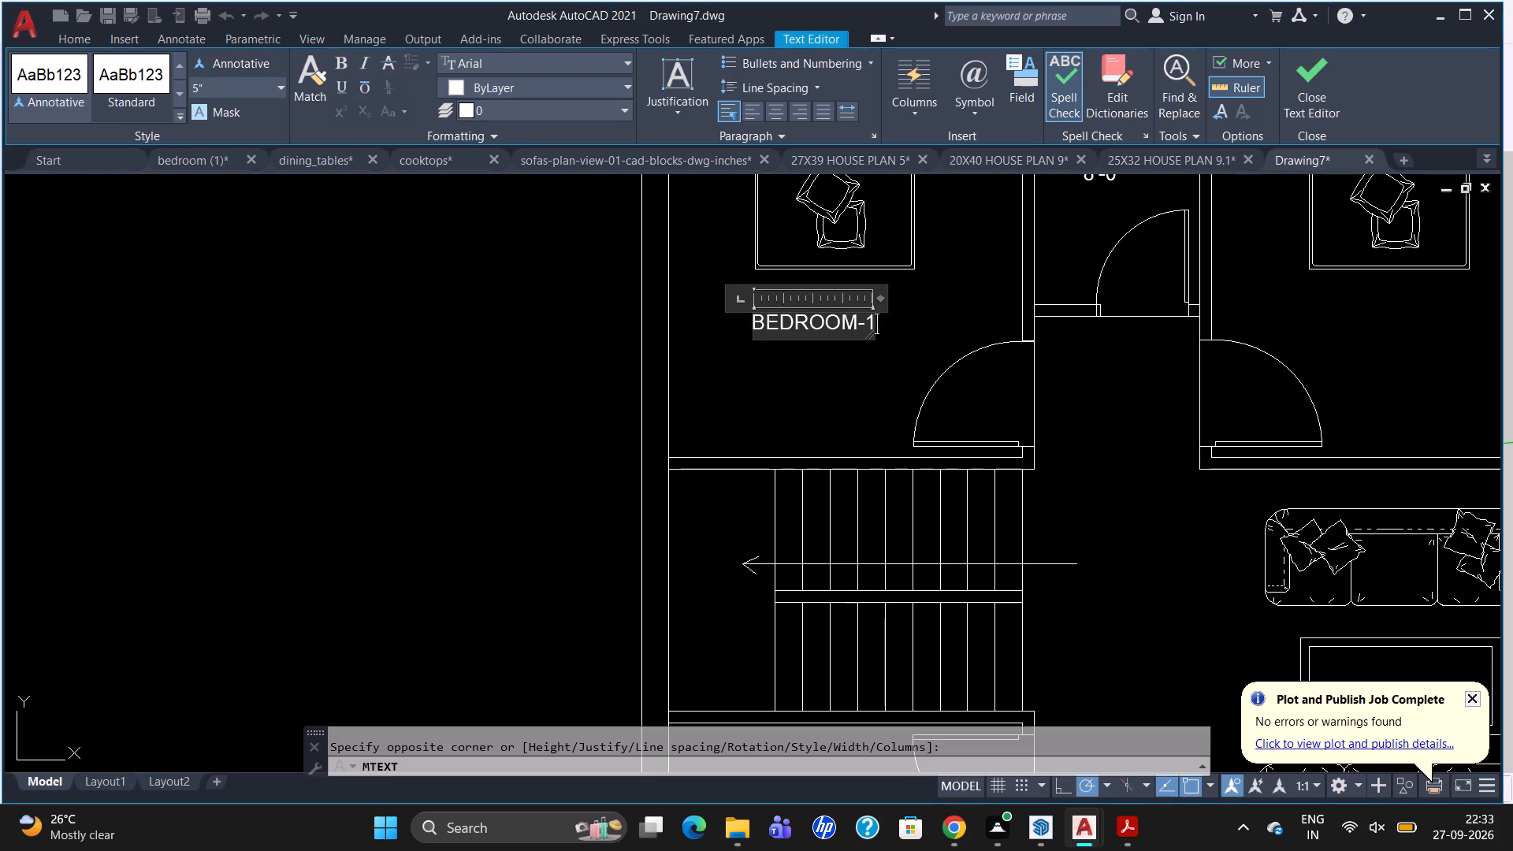
{"action": "key", "text": "Return"}
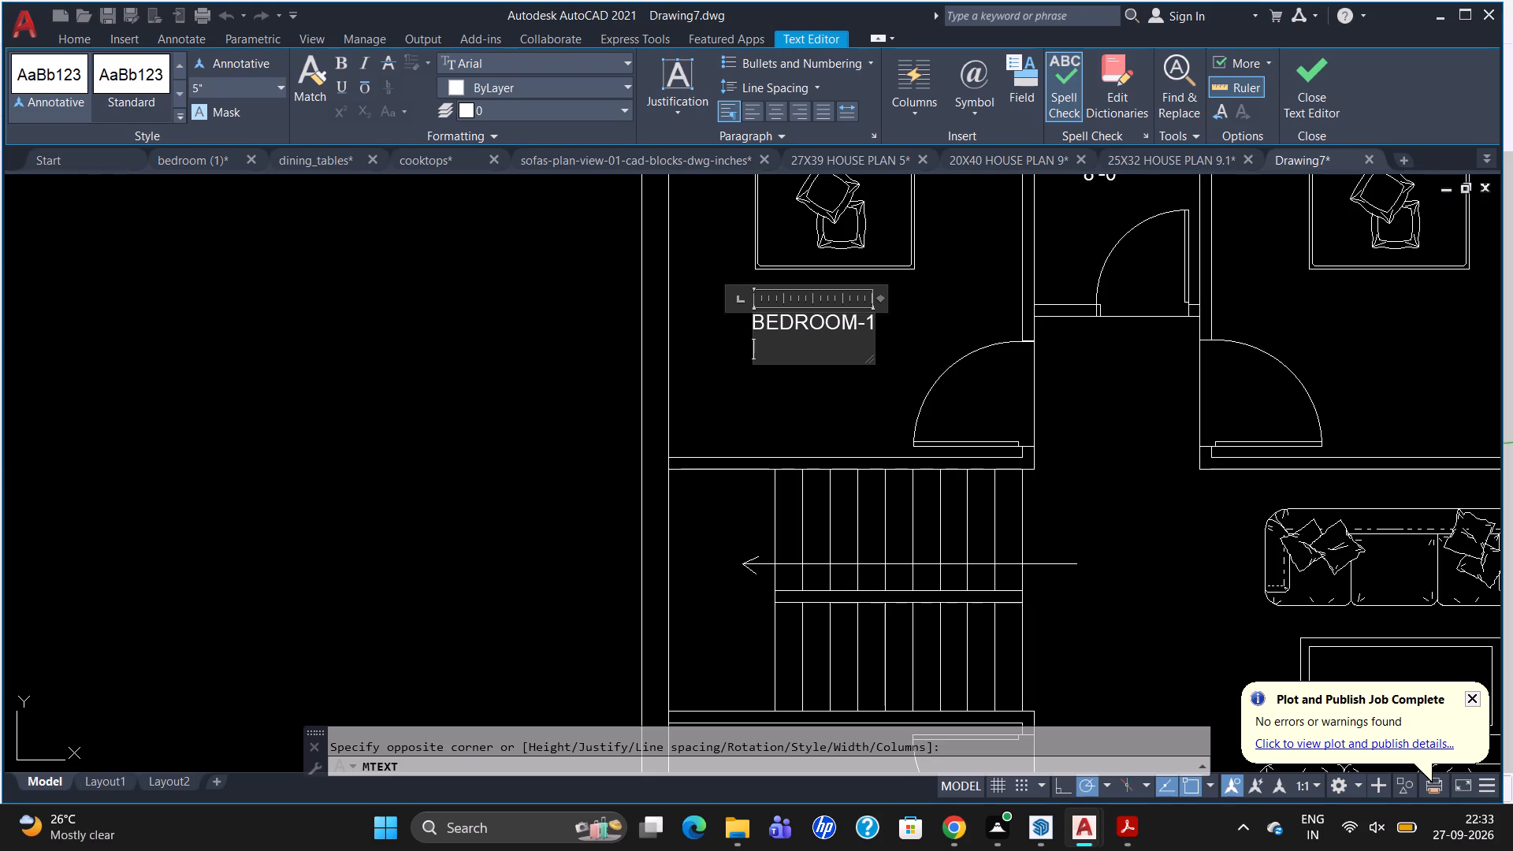
{"action": "type", "text": "10'-0\" X"}
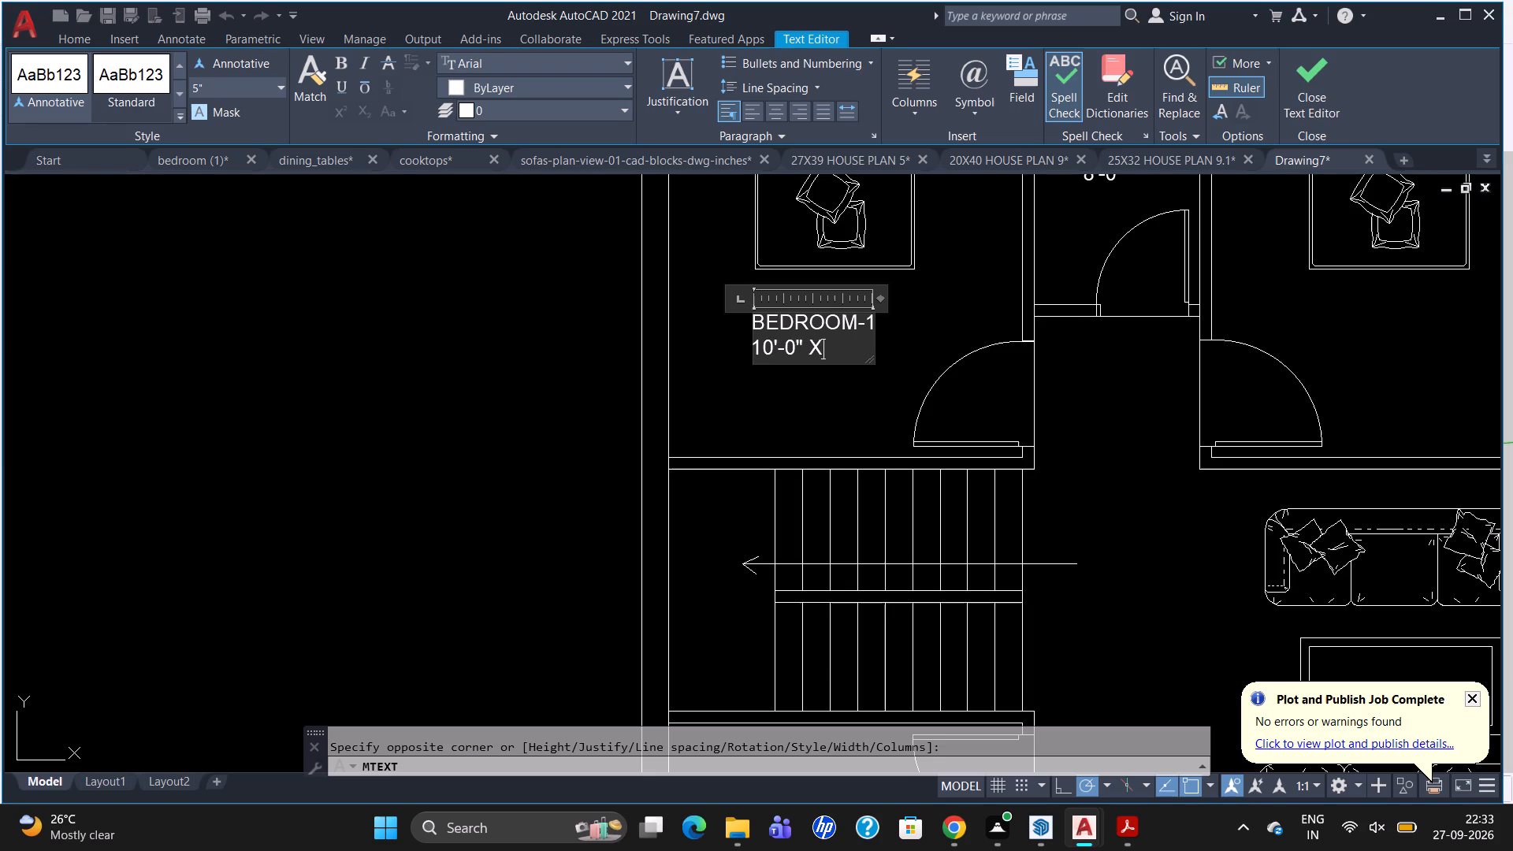
{"action": "key", "text": "space"}
{"action": "type", "text": "12'-0\""}
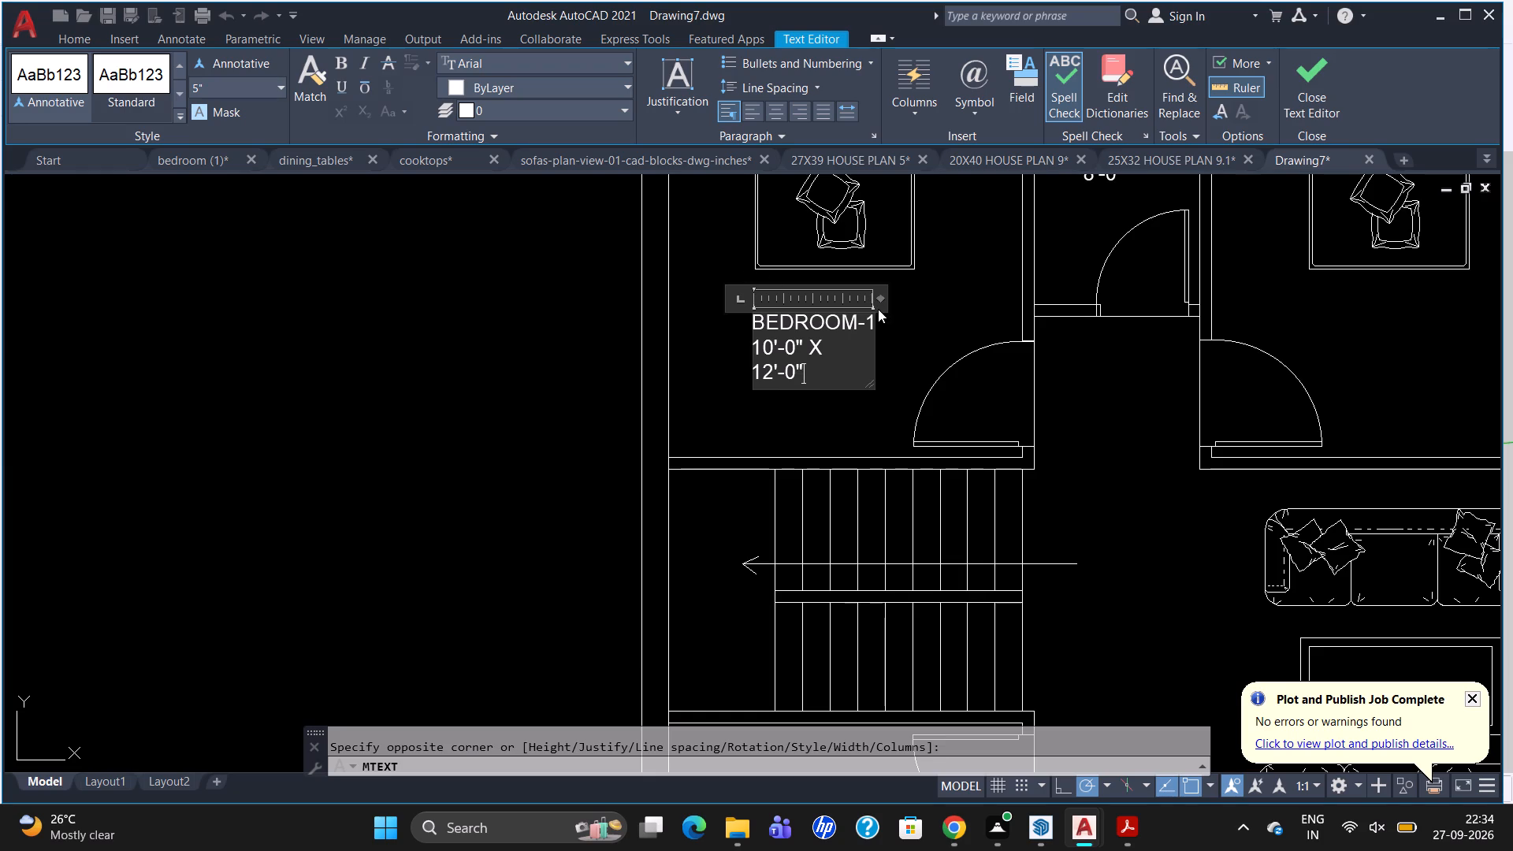
{"action": "left_click_drag", "start_coordinate": [881, 300], "coordinate": [961, 299]}
{"action": "left_click", "coordinate": [823, 403]}
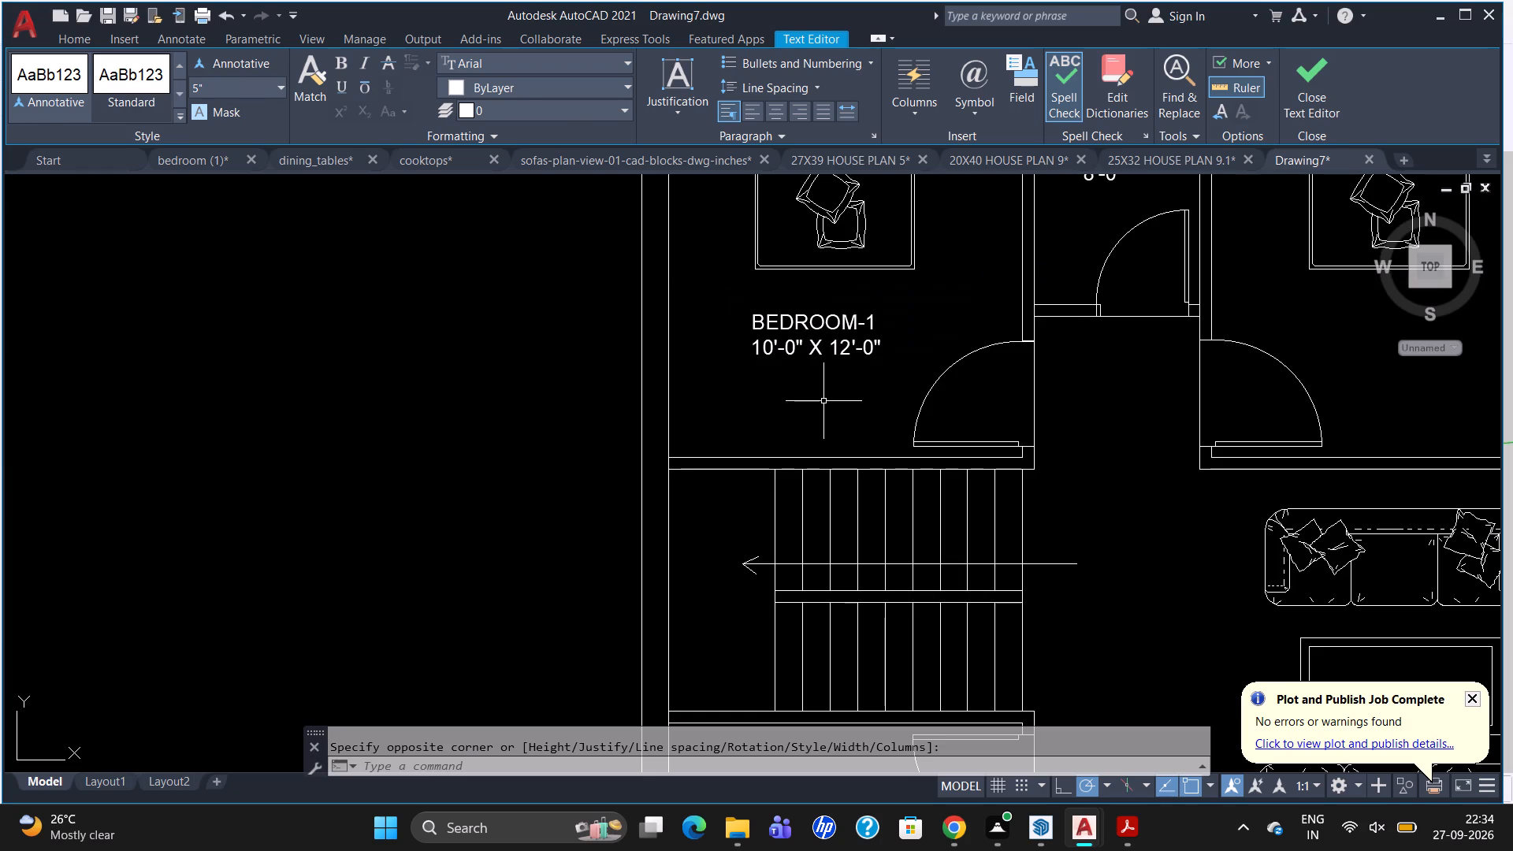
Add a 5" high multiline text label below the northeast bedroom's bed reading BEDROOM-2, with 10'-0" X 12'-0" on the second line.
{"action": "scroll", "coordinate": [819, 398], "scroll_direction": "down", "scroll_amount": 3}
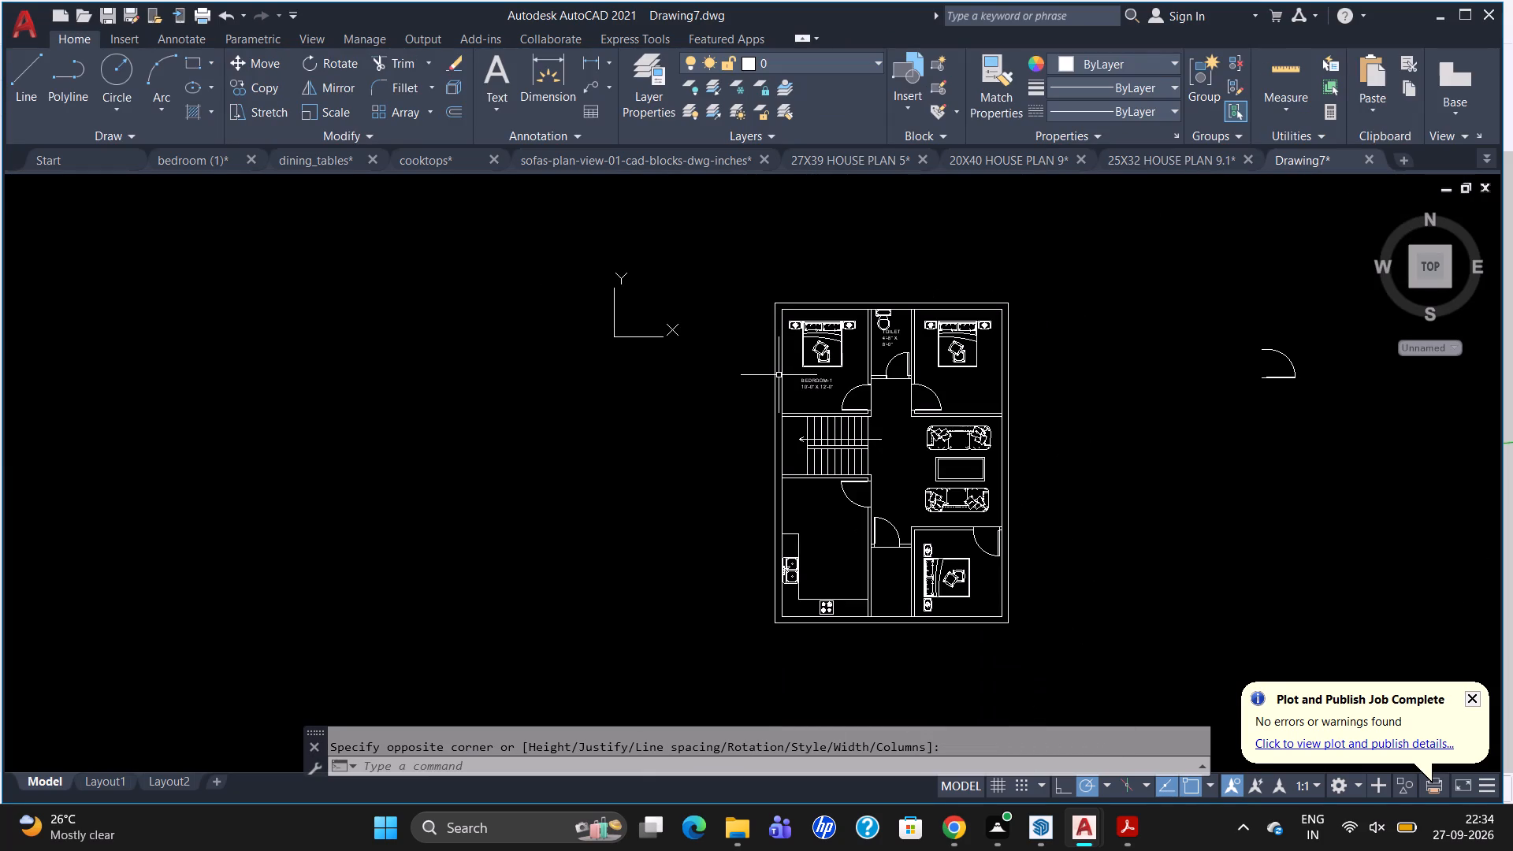
{"action": "scroll", "coordinate": [941, 336], "scroll_direction": "up", "scroll_amount": 1}
{"action": "scroll", "coordinate": [995, 428], "scroll_direction": "up", "scroll_amount": 1}
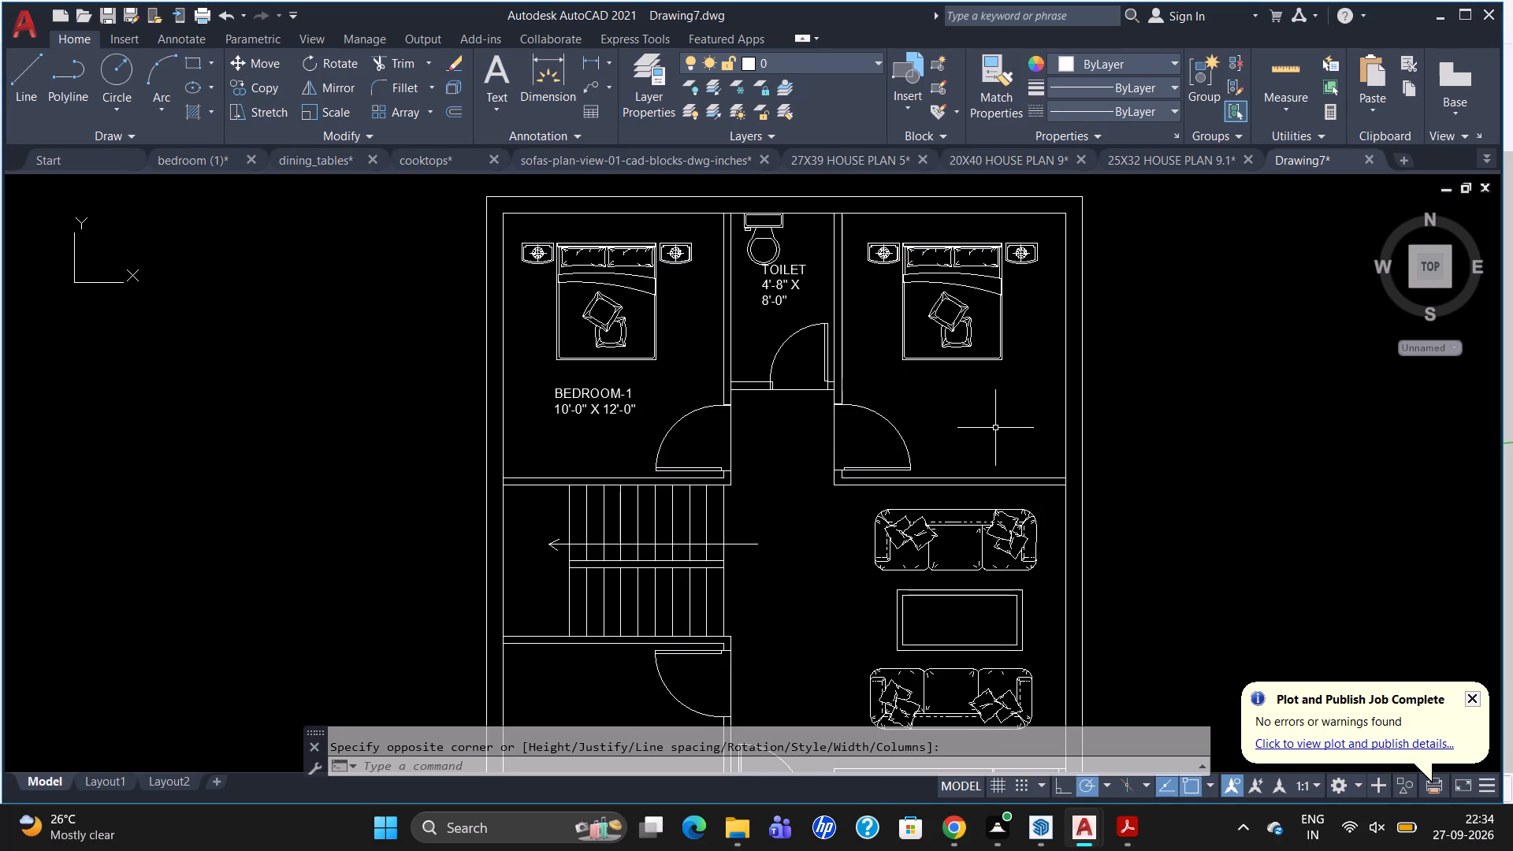
{"action": "key", "text": "t"}
{"action": "key", "text": "Return"}
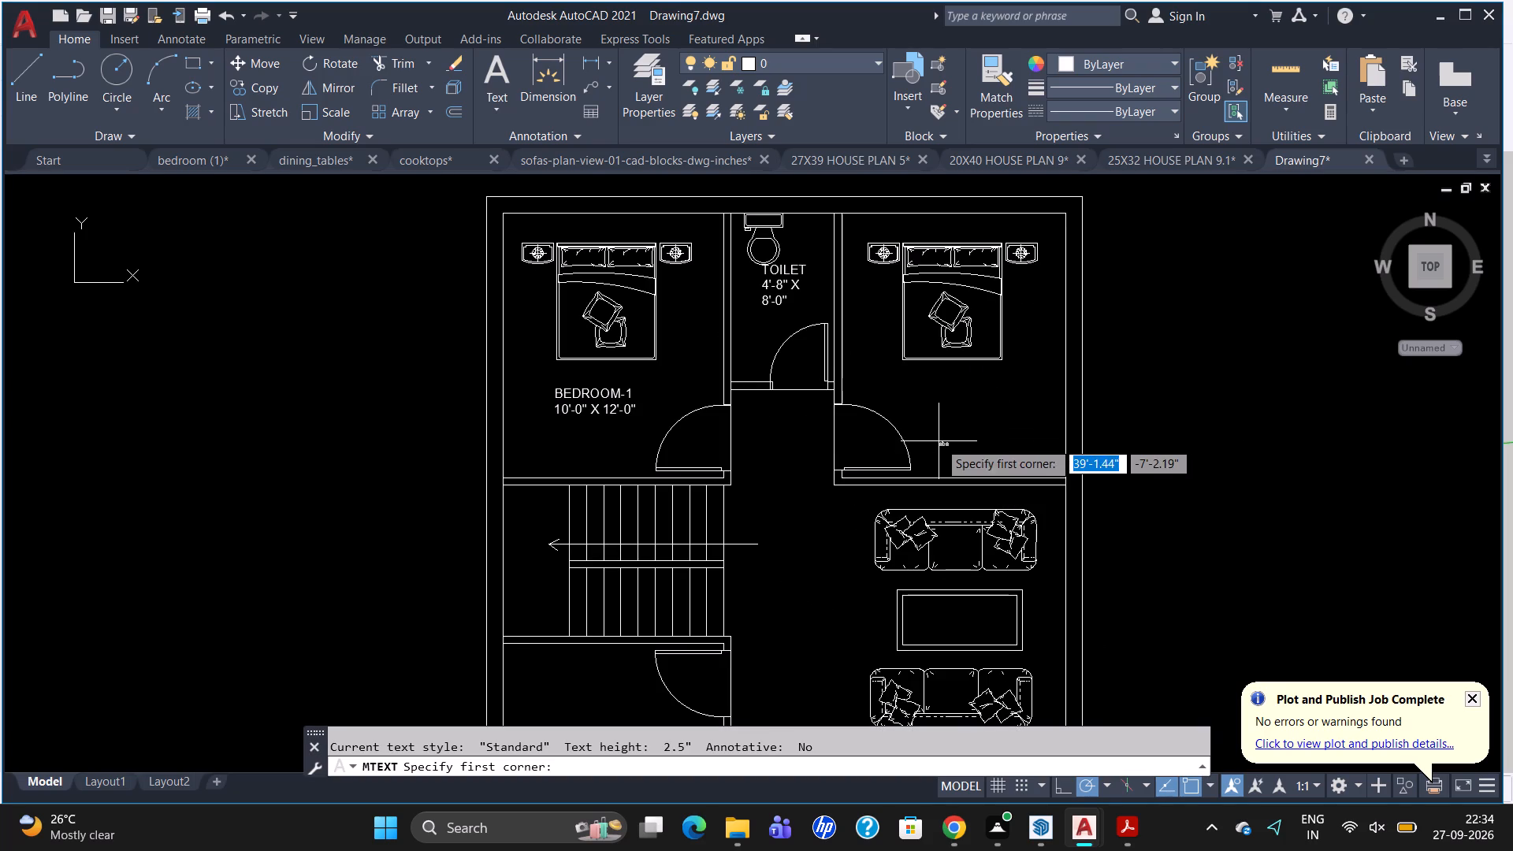
{"action": "left_click", "coordinate": [911, 397]}
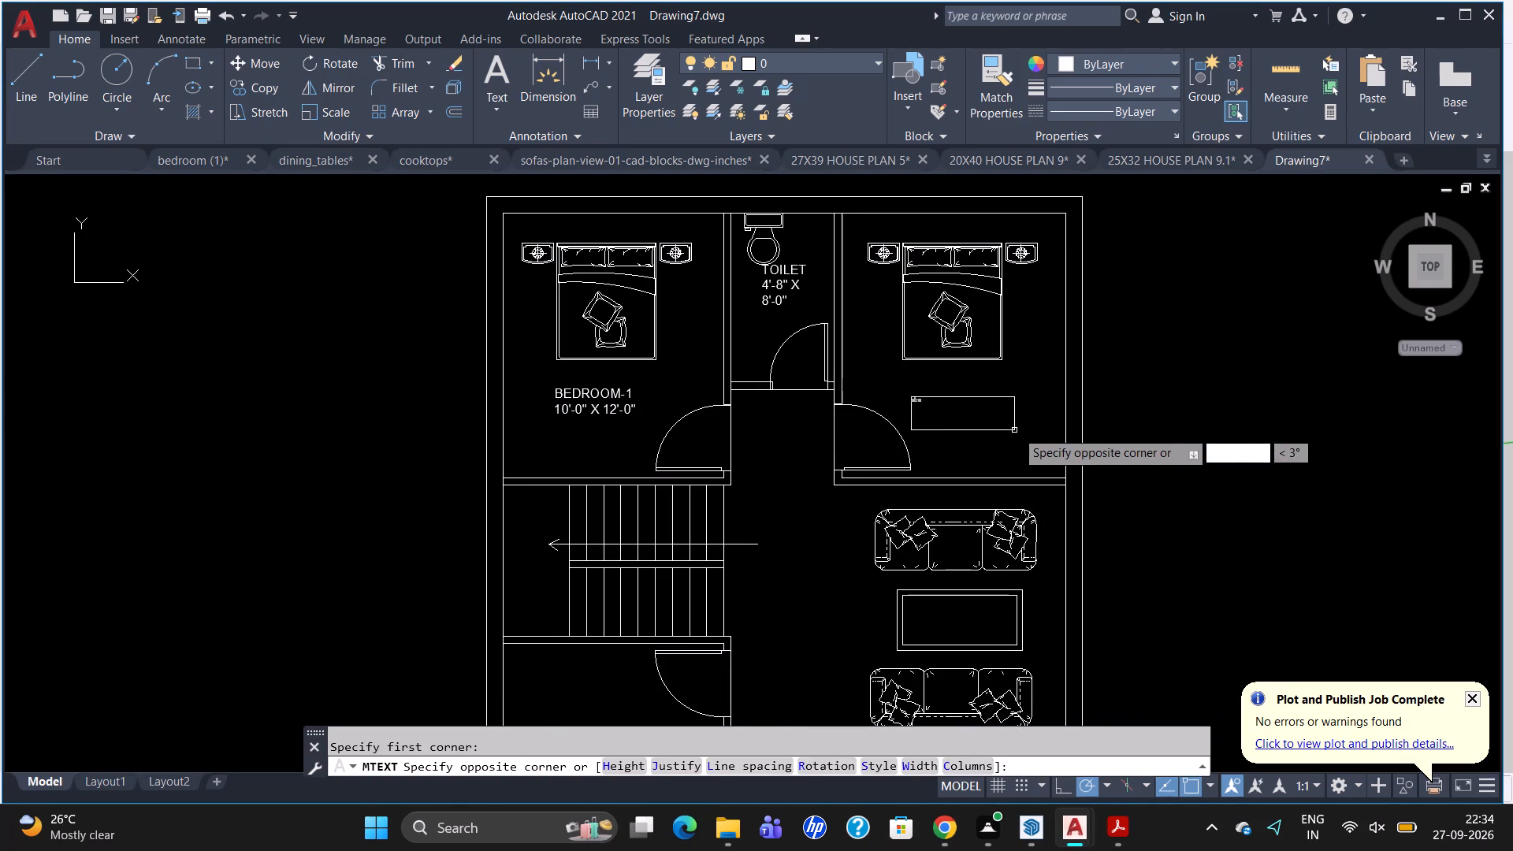
{"action": "left_click", "coordinate": [1027, 426]}
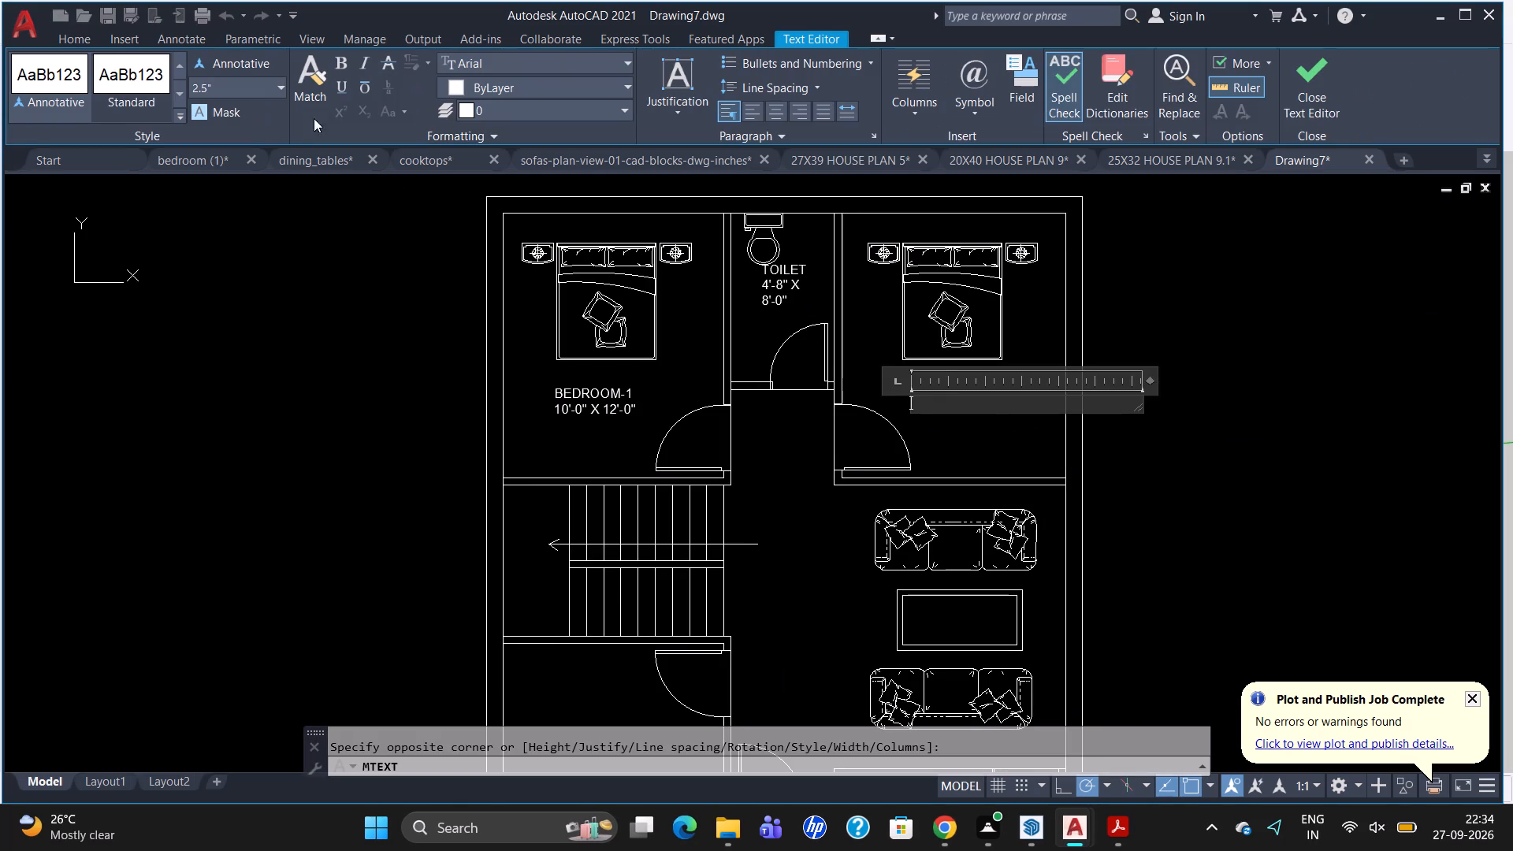
{"action": "left_click", "coordinate": [256, 87]}
{"action": "key", "text": "BackSpace"}
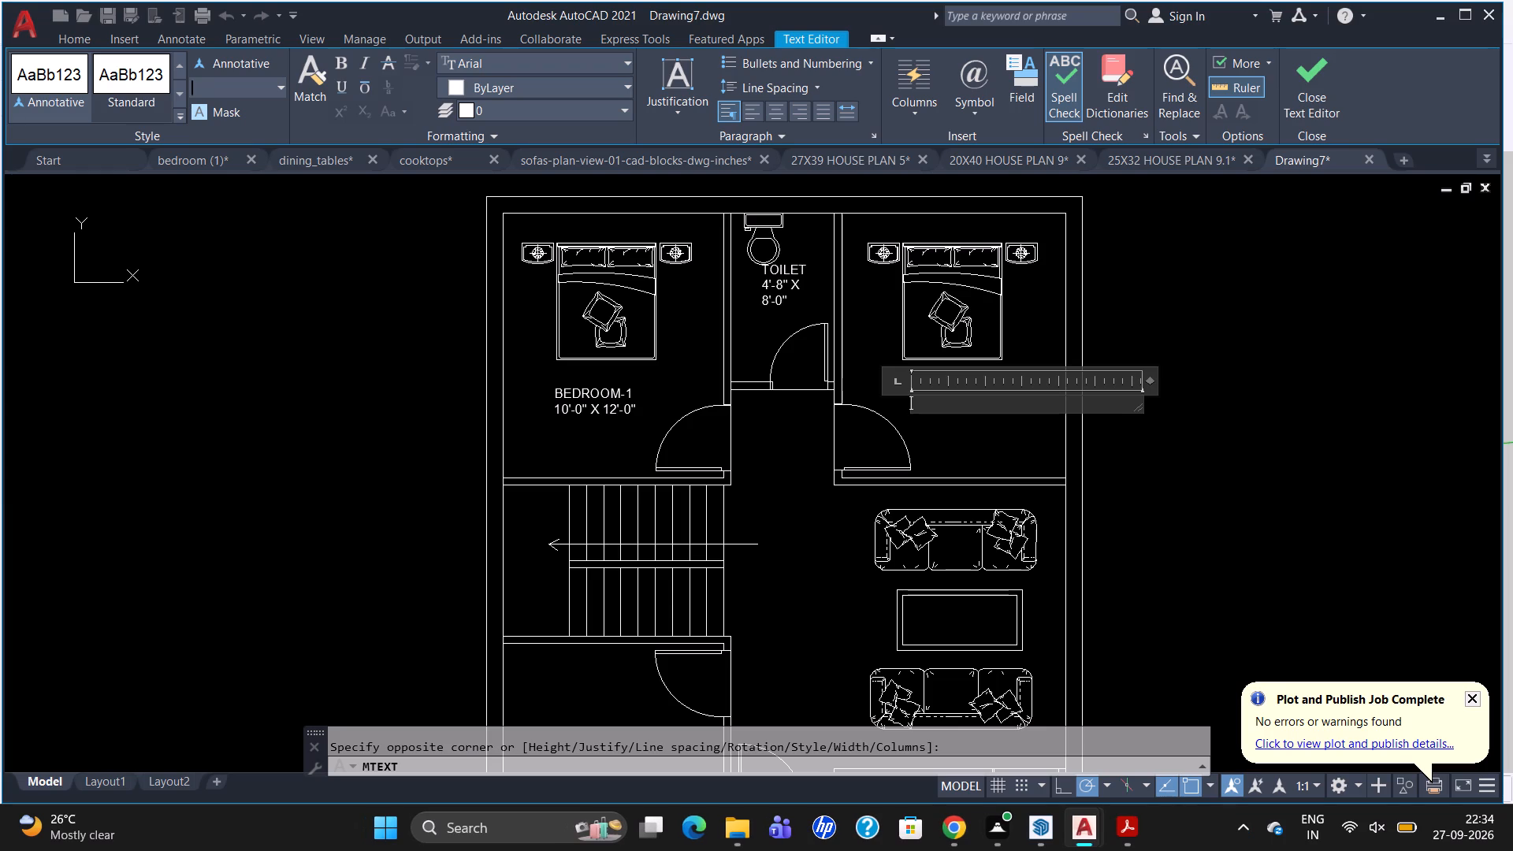
{"action": "key", "text": "5"}
{"action": "key", "text": "Return"}
{"action": "type", "text": "BEDR"}
{"action": "type", "text": "OOM-2"}
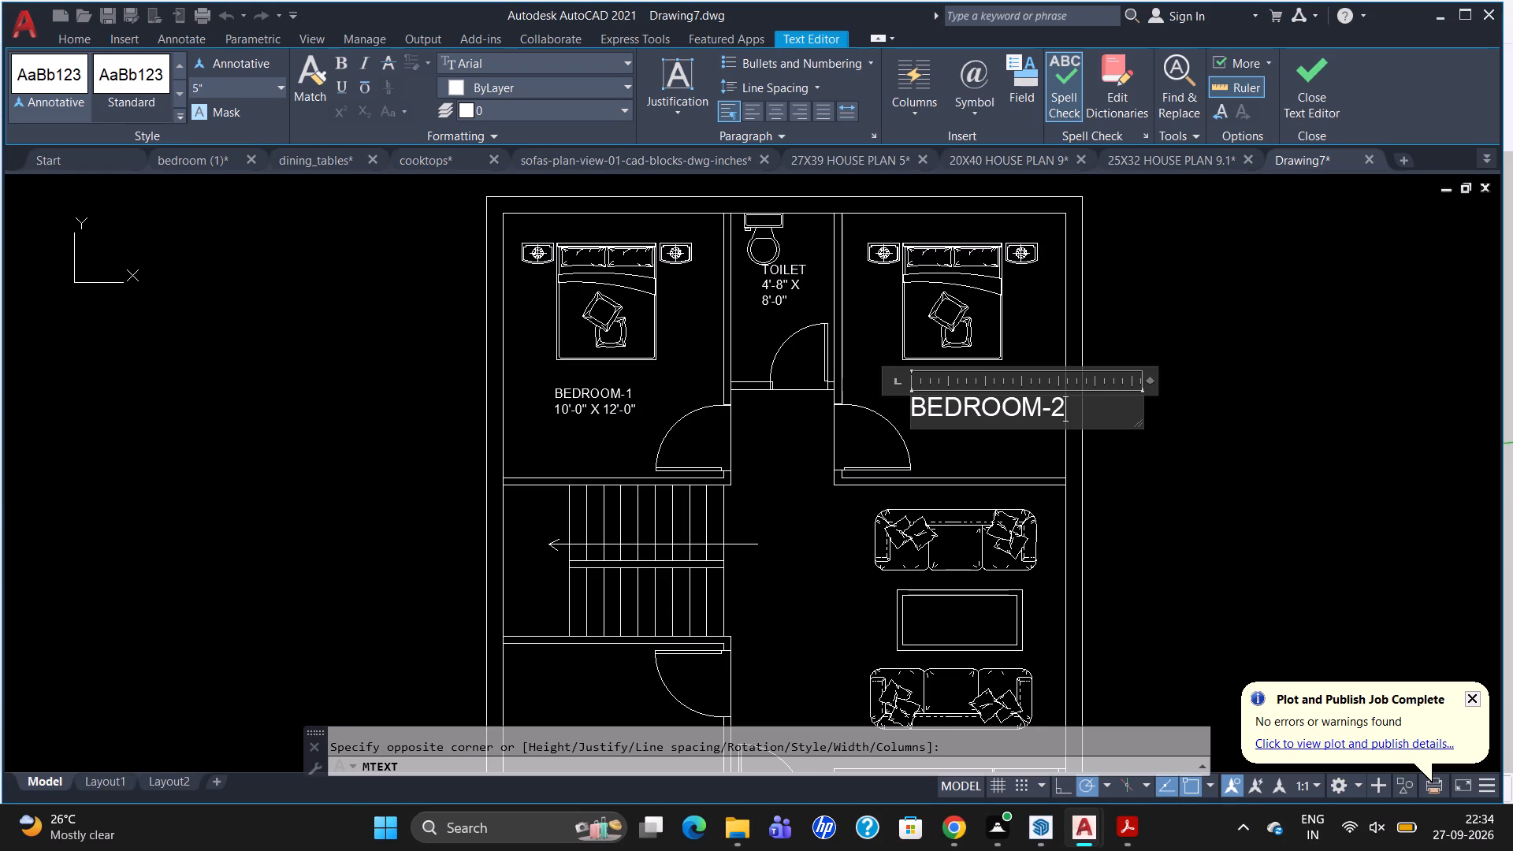
{"action": "key", "text": "Return"}
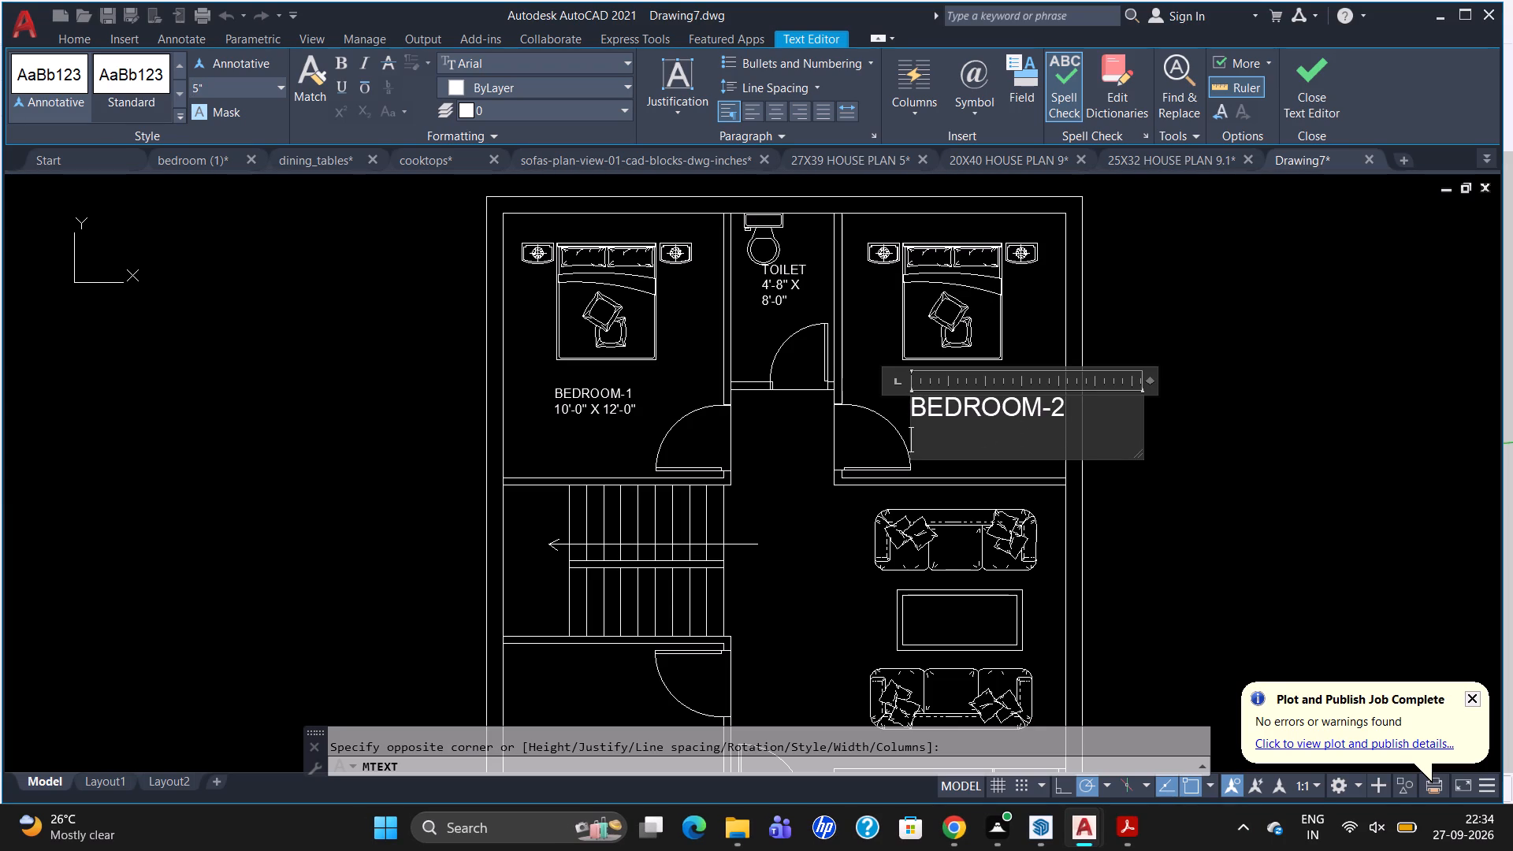
{"action": "type", "text": "10"}
{"action": "type", "text": "'-"}
{"action": "type", "text": "0\" X 12'-0\""}
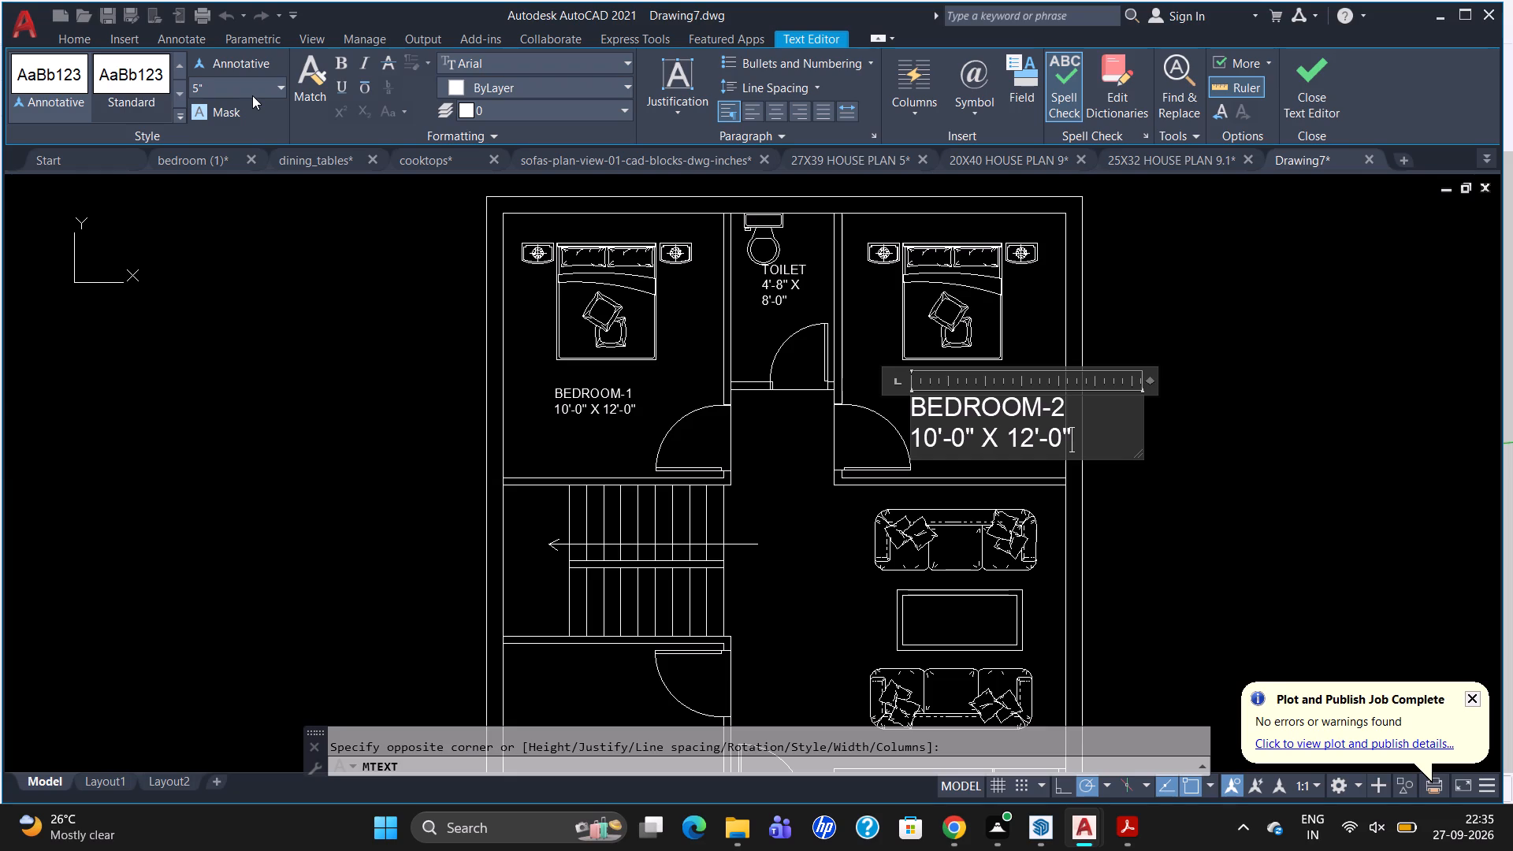
{"action": "key", "text": "u"}
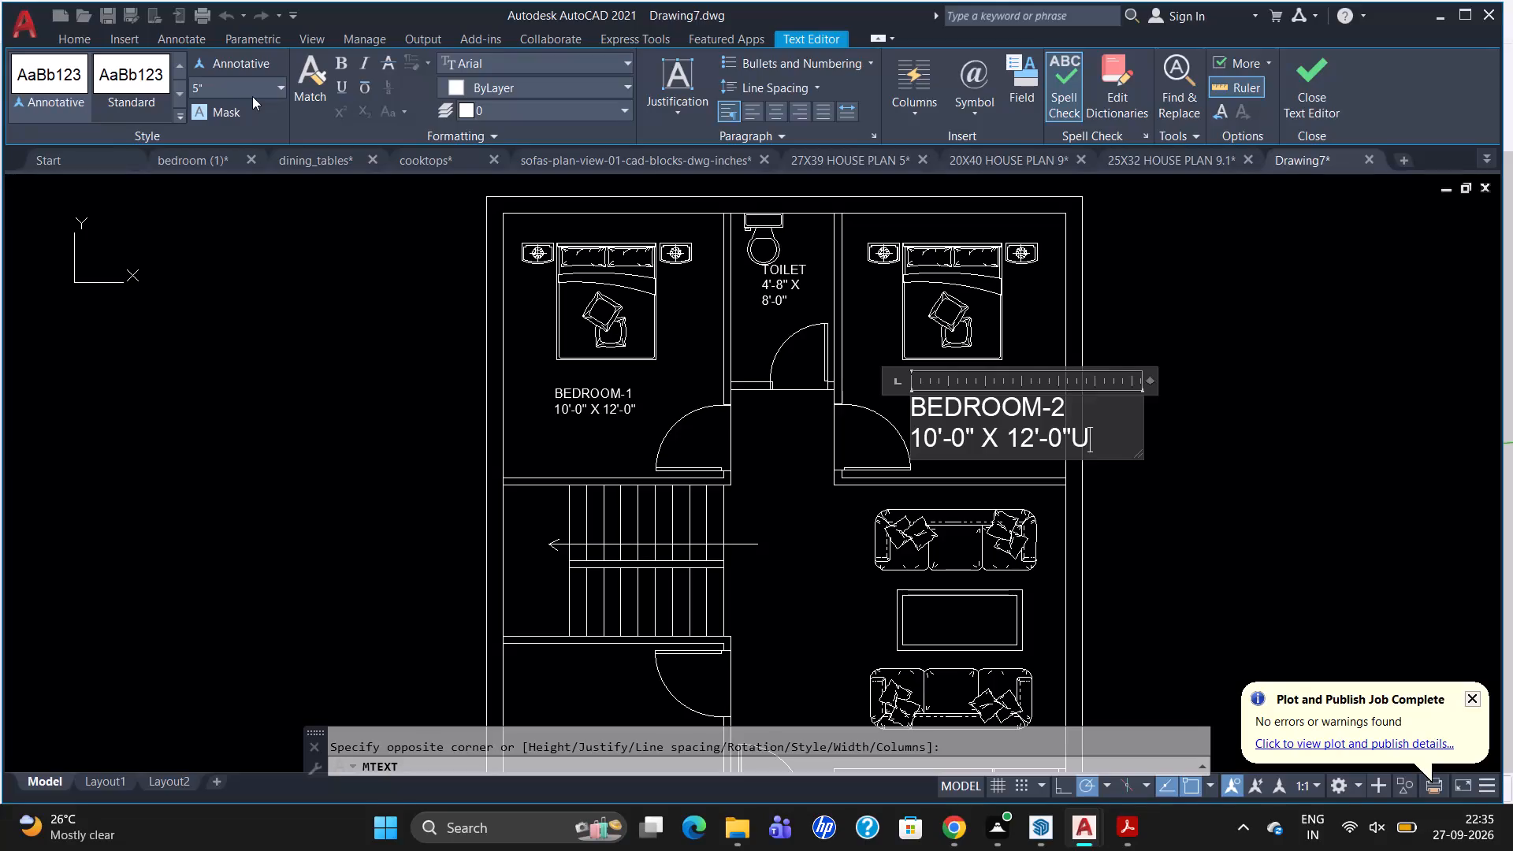
{"action": "key", "text": "BackSpace"}
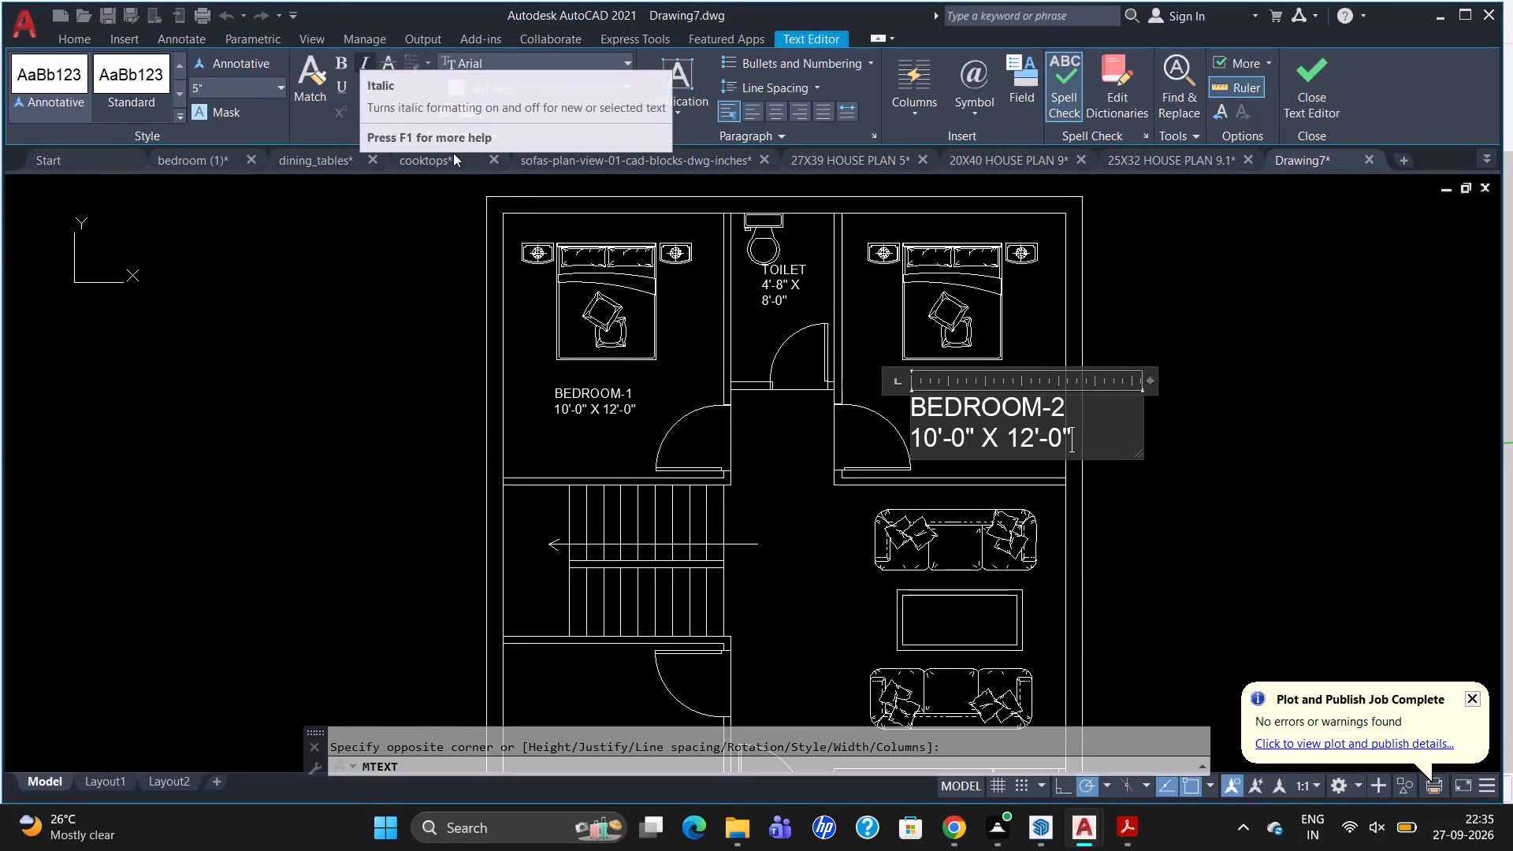
{"action": "left_click", "coordinate": [597, 548]}
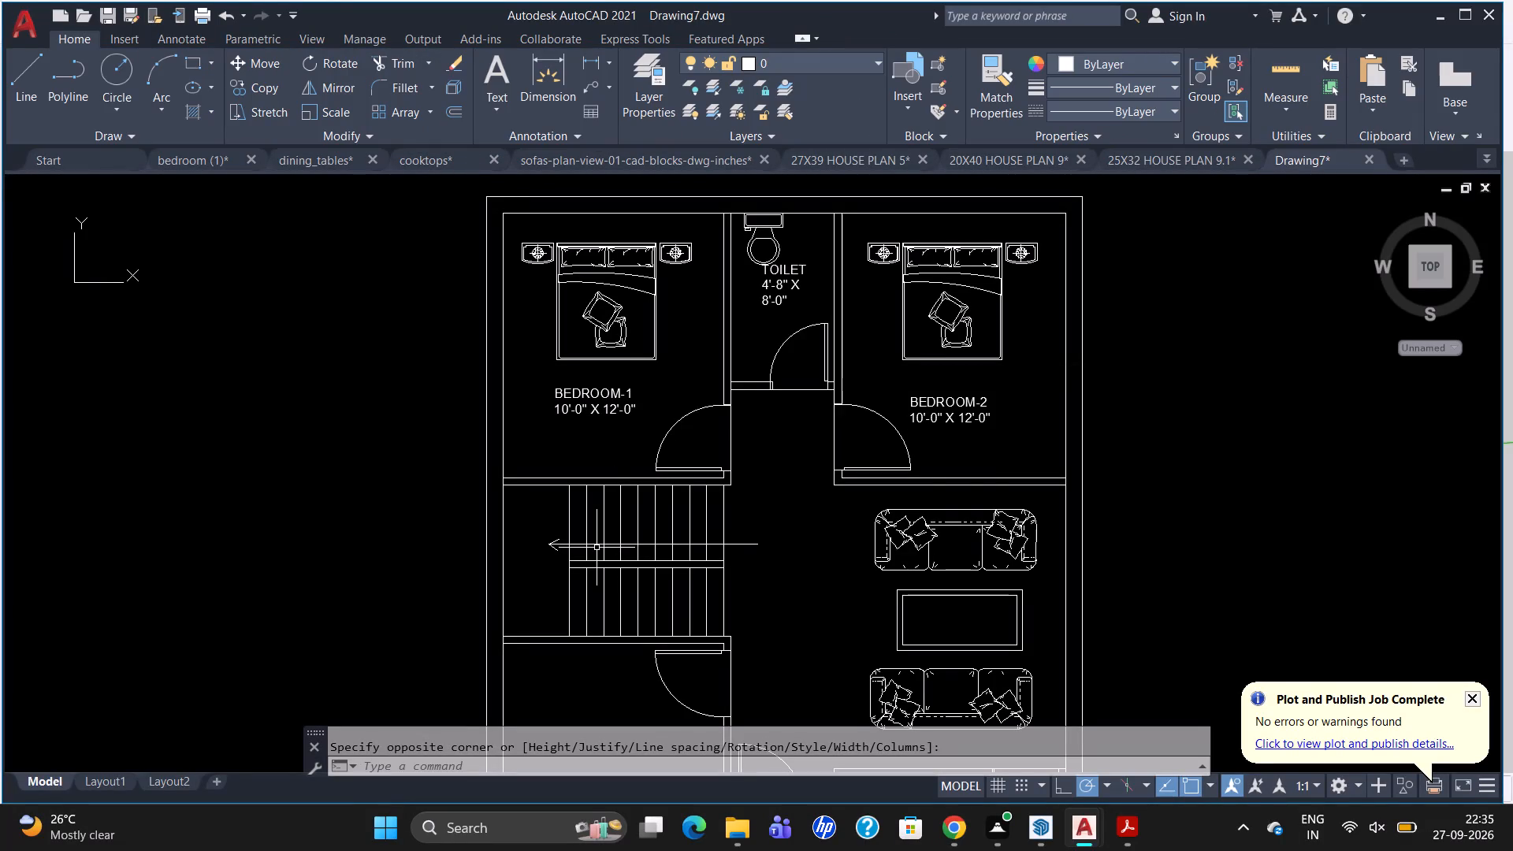
{"action": "scroll", "coordinate": [851, 419], "scroll_direction": "down", "scroll_amount": 1}
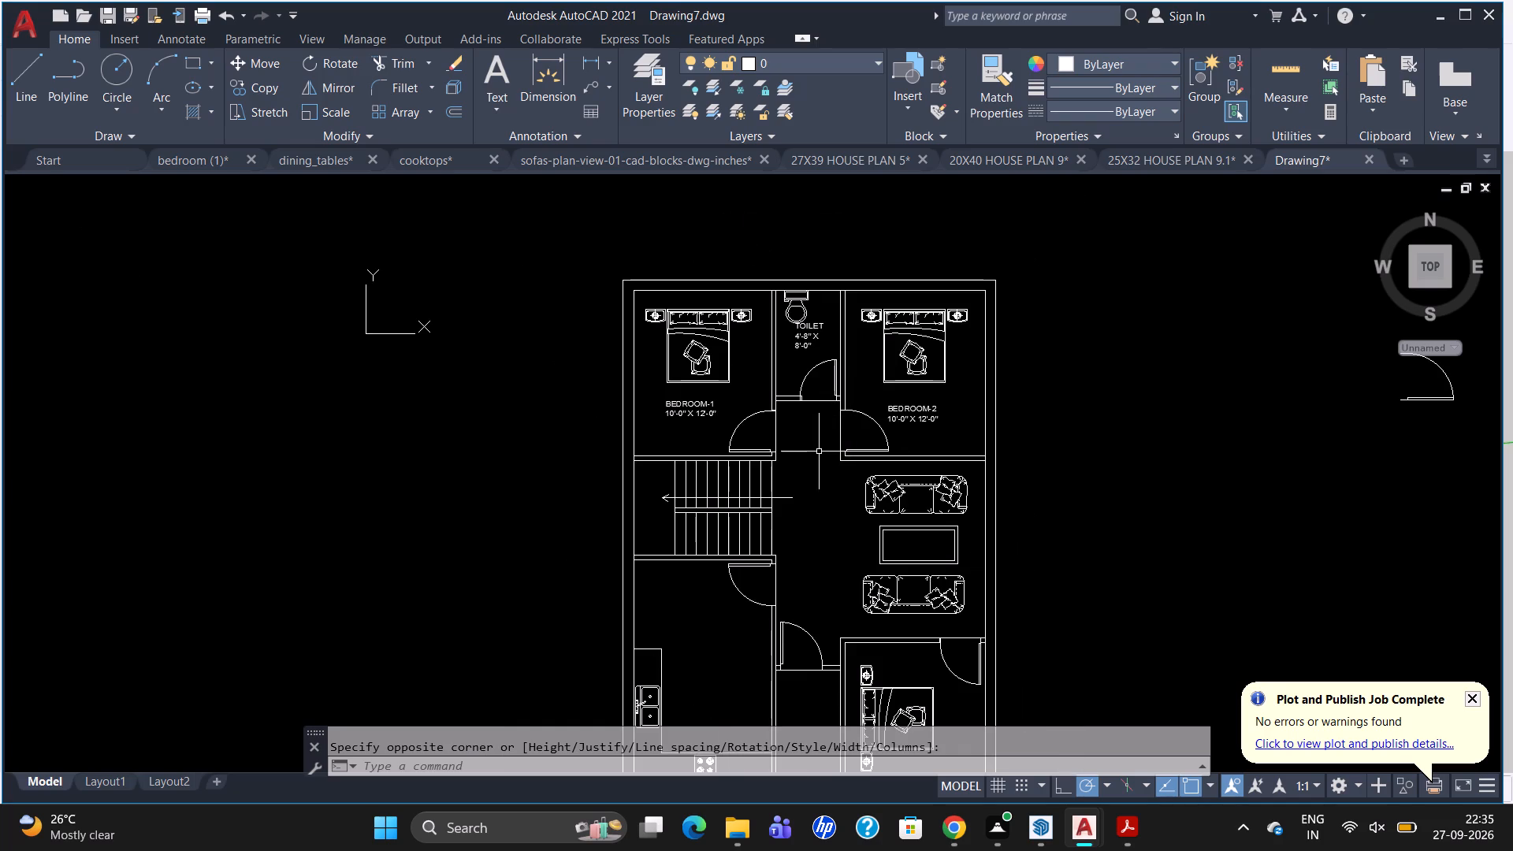
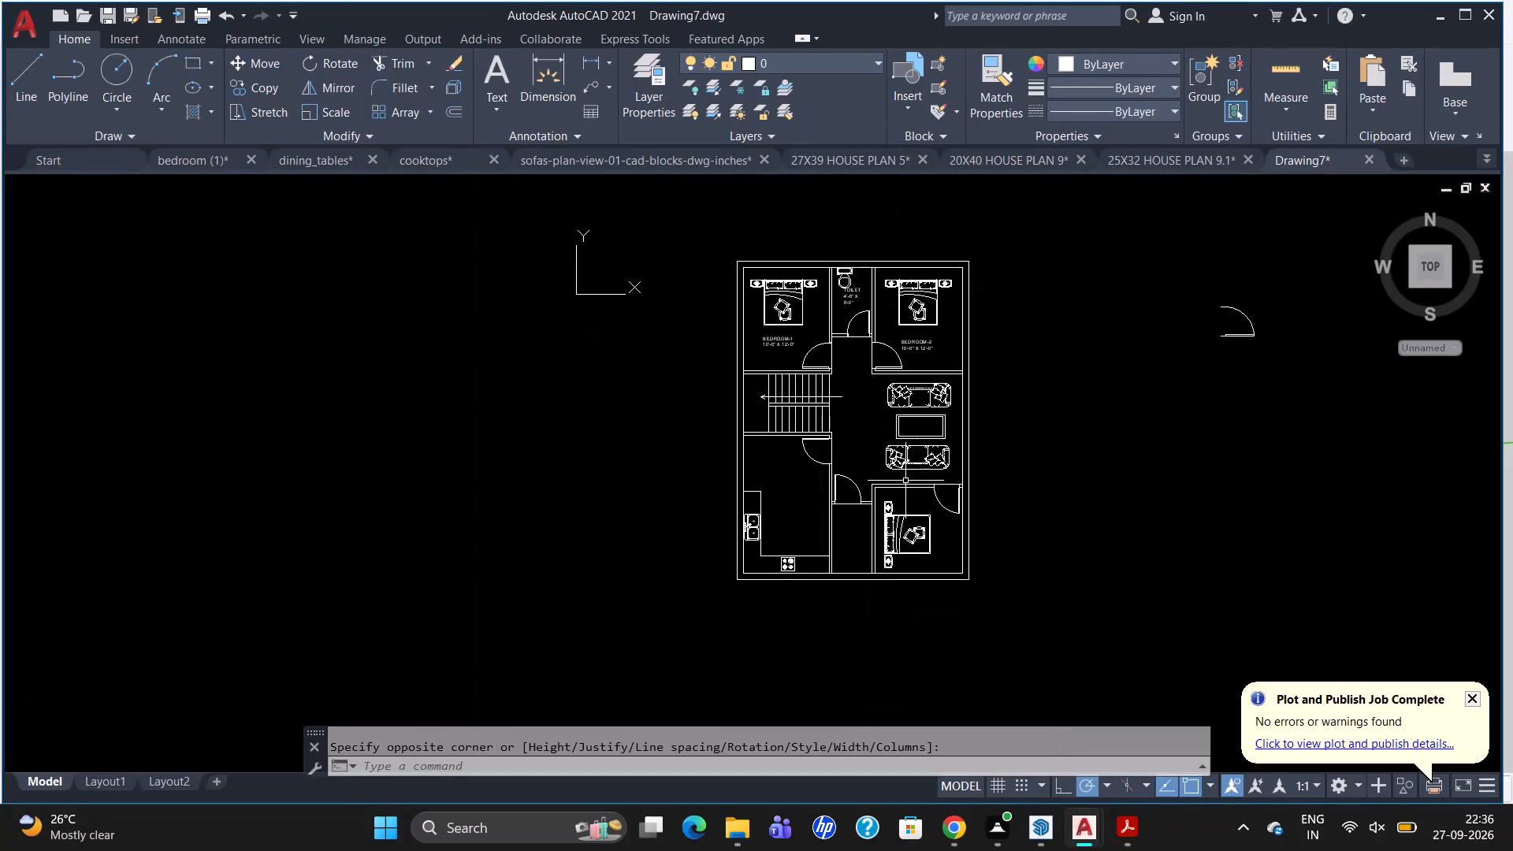
Add a 5" high multiline text label beside the sofas and center table reading LIVING& DINING, with 15'-1" X 12'-8" on the last line.
{"action": "scroll", "coordinate": [905, 481], "scroll_direction": "up", "scroll_amount": 2}
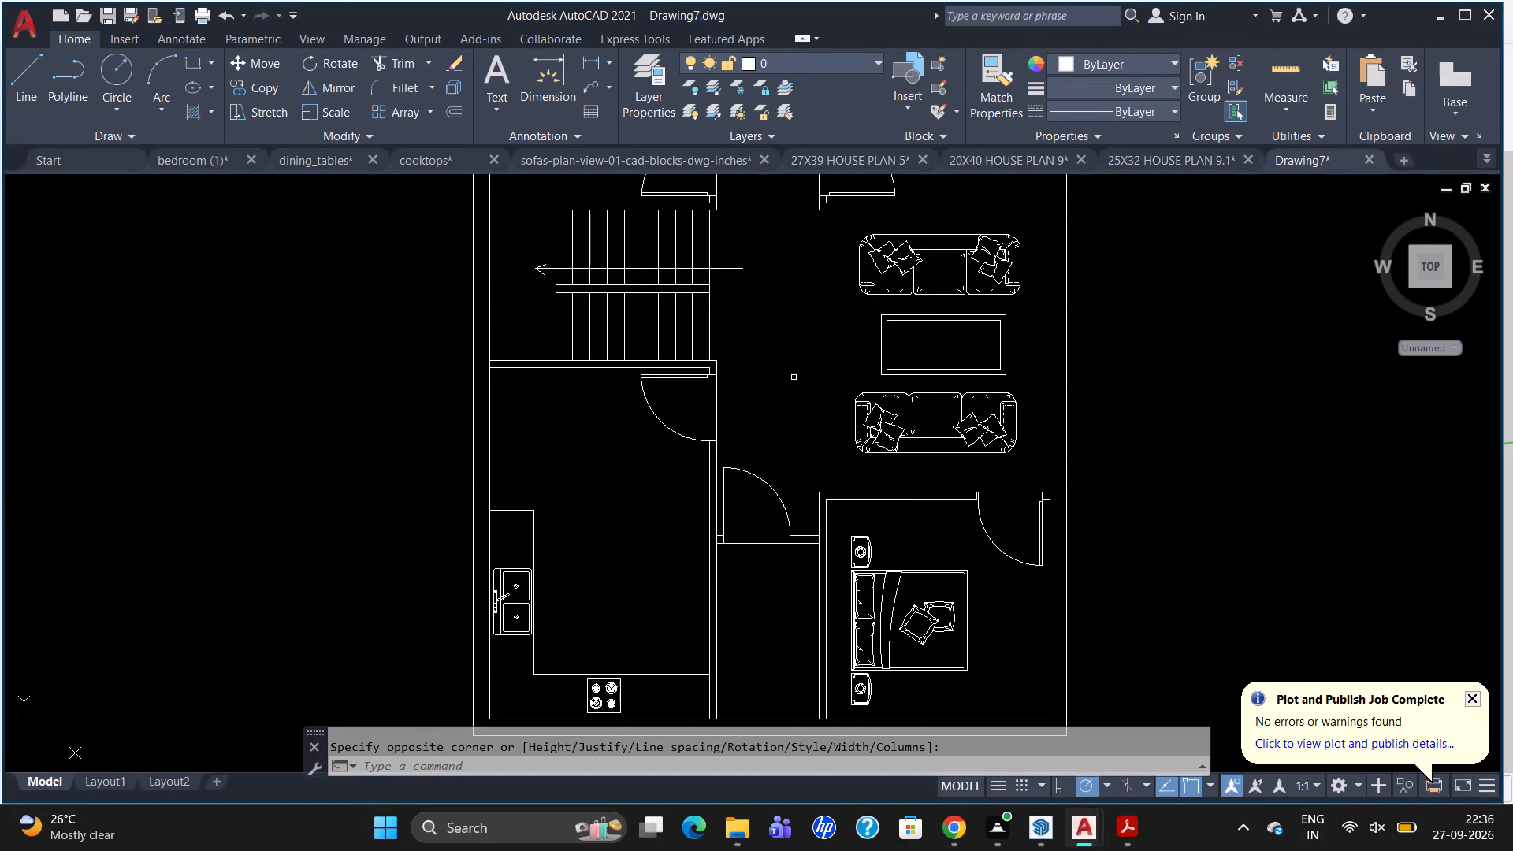
{"action": "key", "text": "t"}
{"action": "key", "text": "Return"}
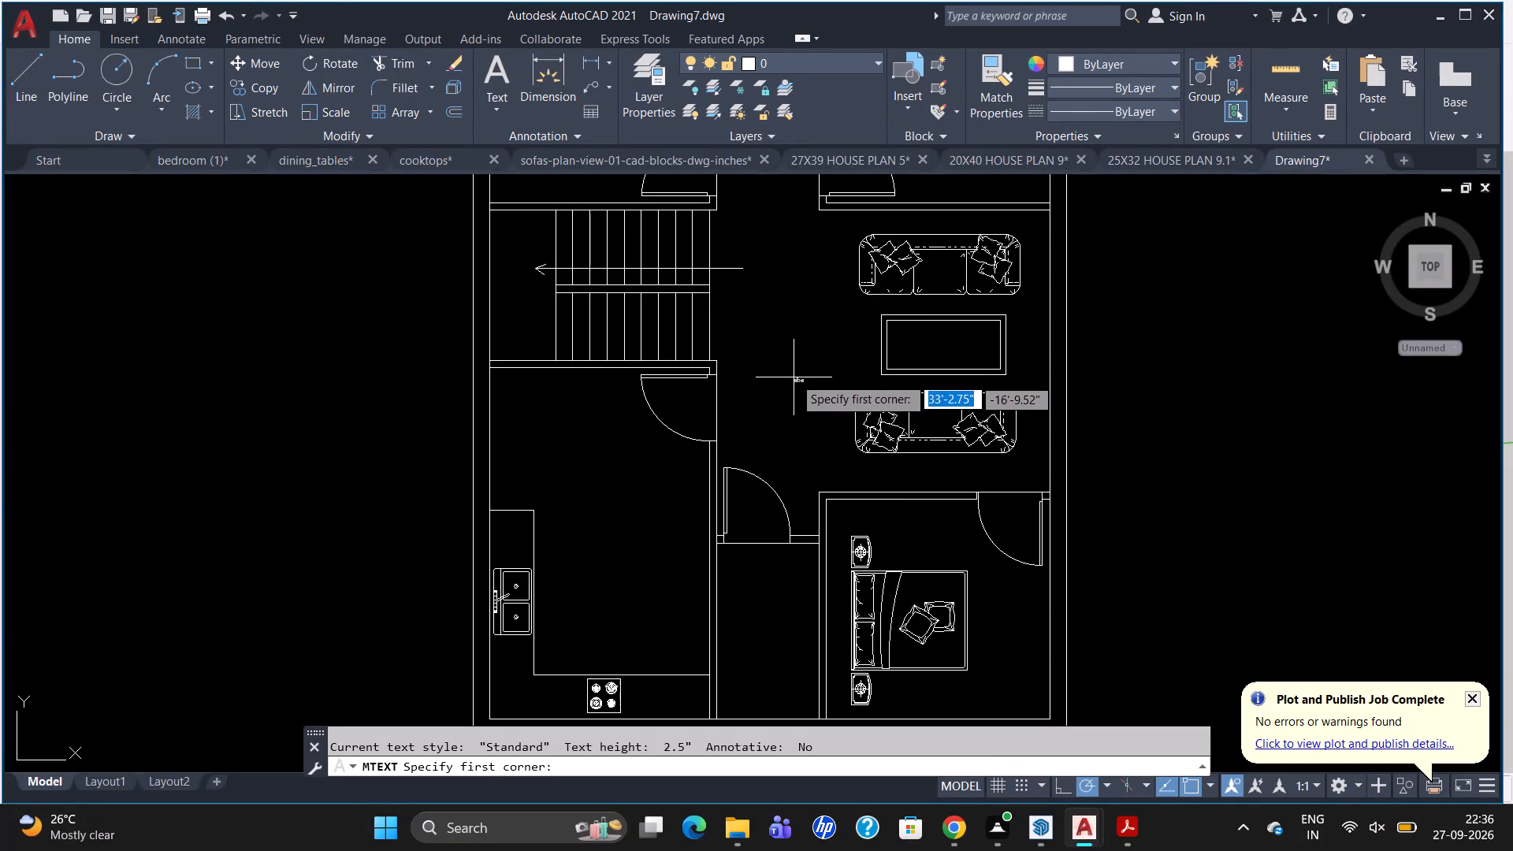
{"action": "left_click", "coordinate": [786, 329]}
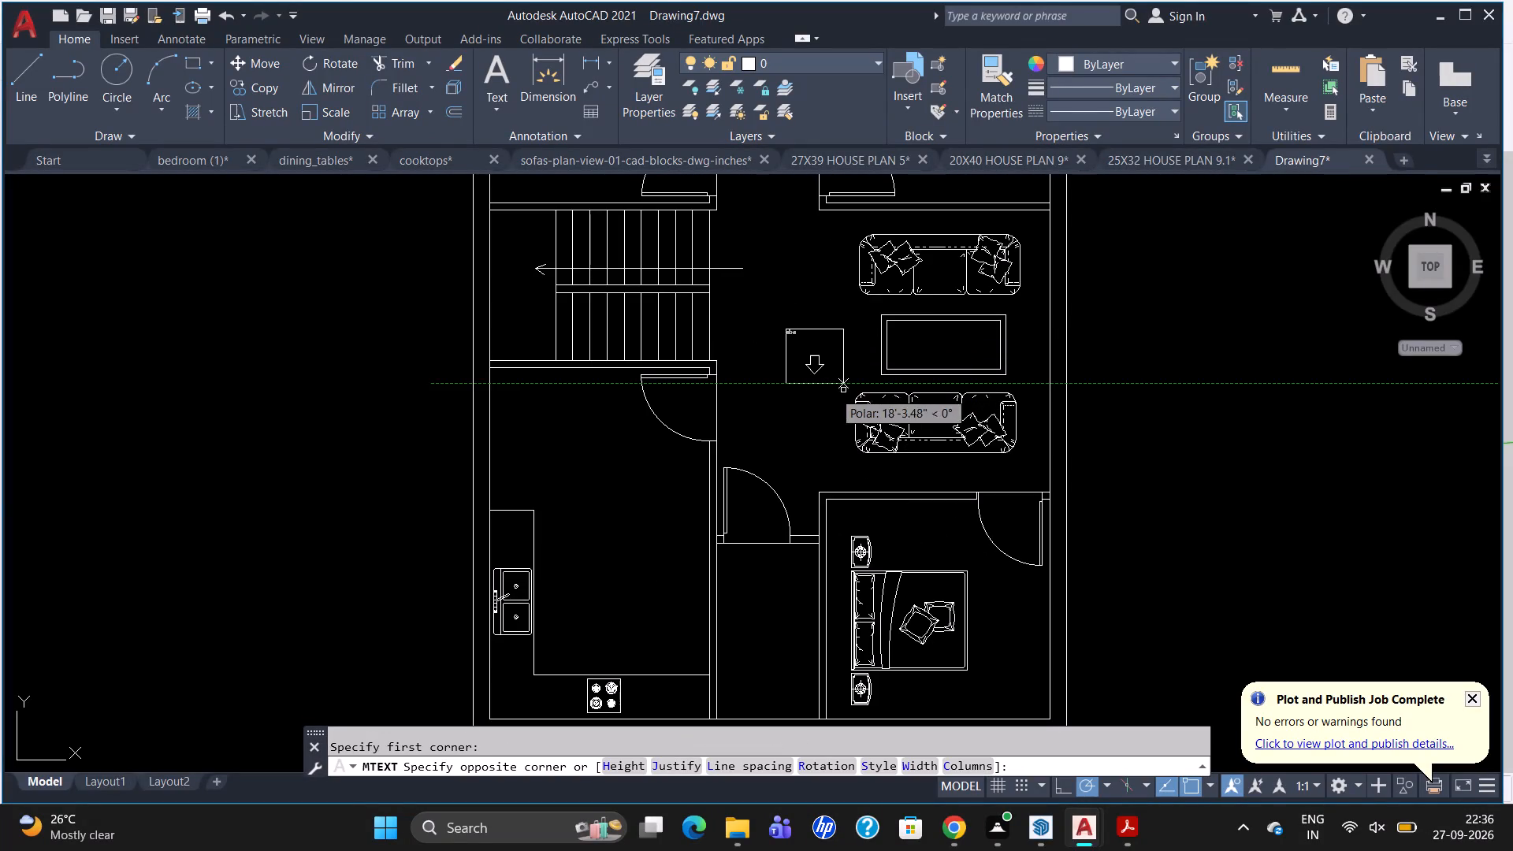
{"action": "left_click", "coordinate": [868, 384]}
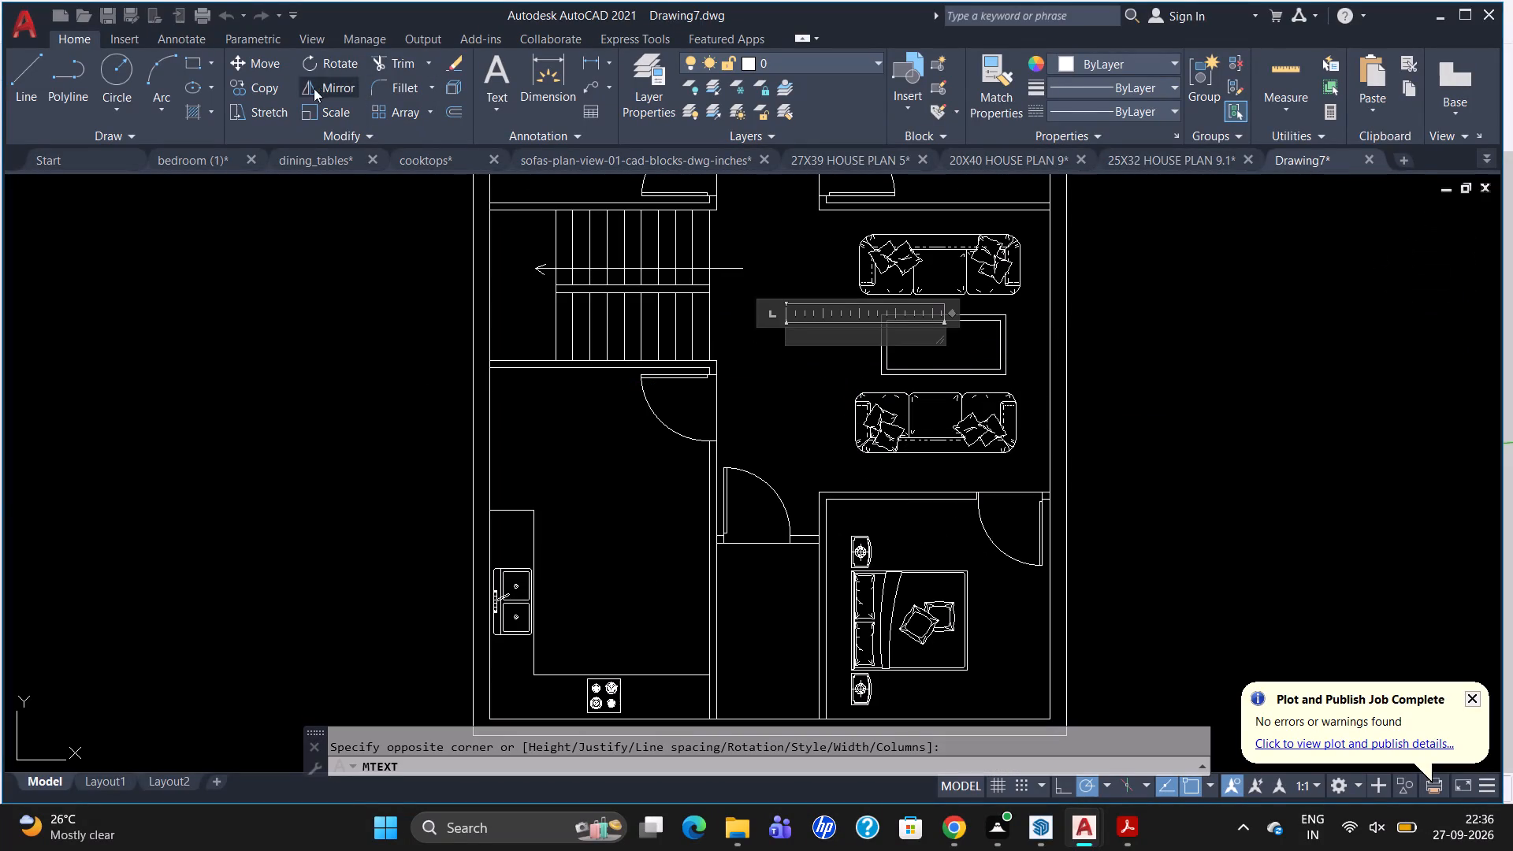
{"action": "left_click", "coordinate": [213, 88]}
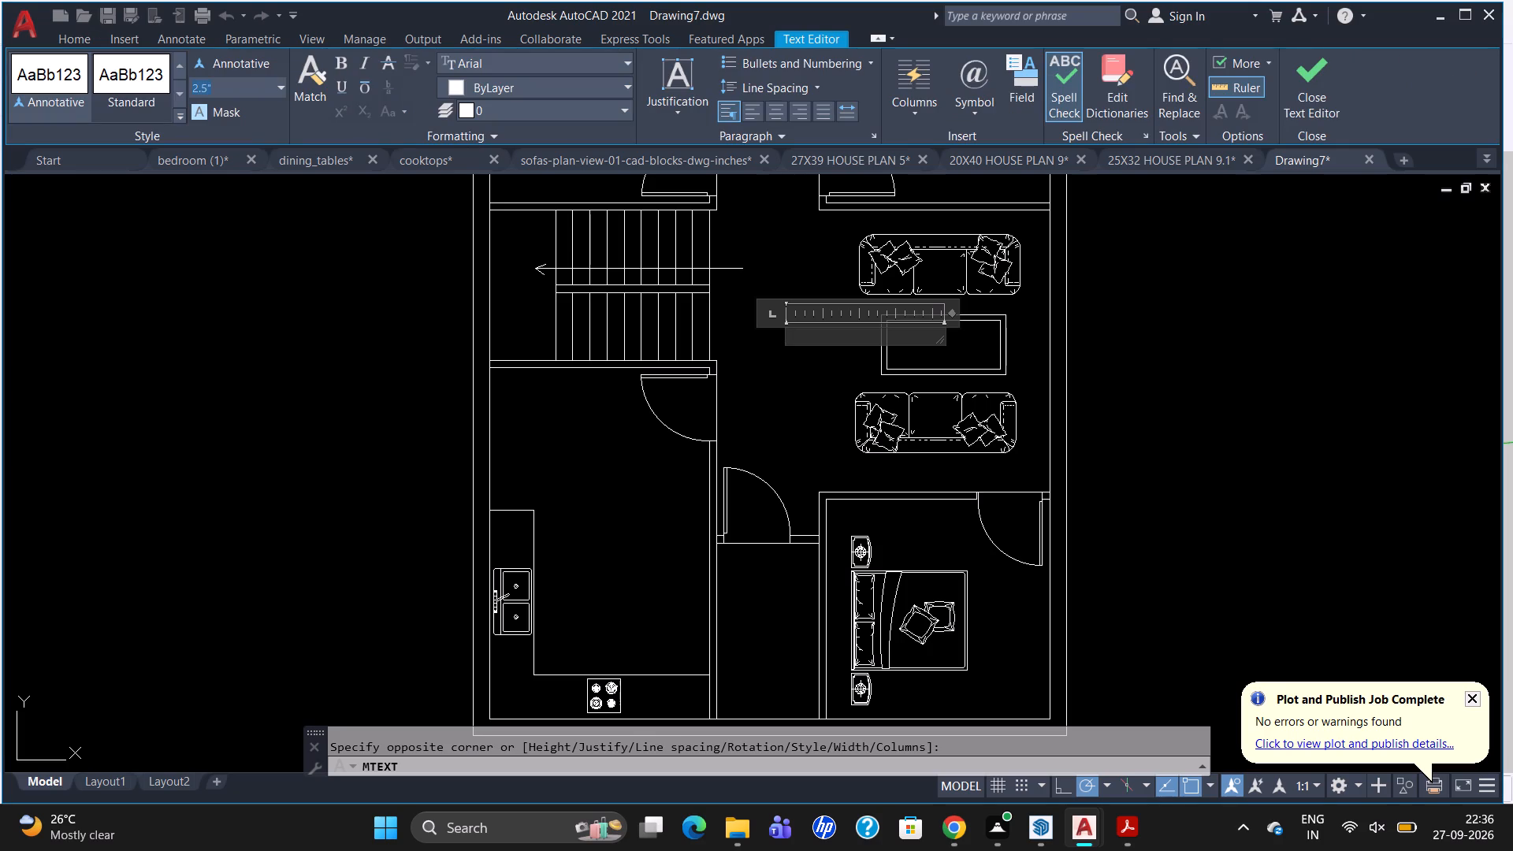
{"action": "key", "text": "BackSpace"}
{"action": "key", "text": "5"}
{"action": "key", "text": "Return"}
{"action": "type", "text": "LIVING"}
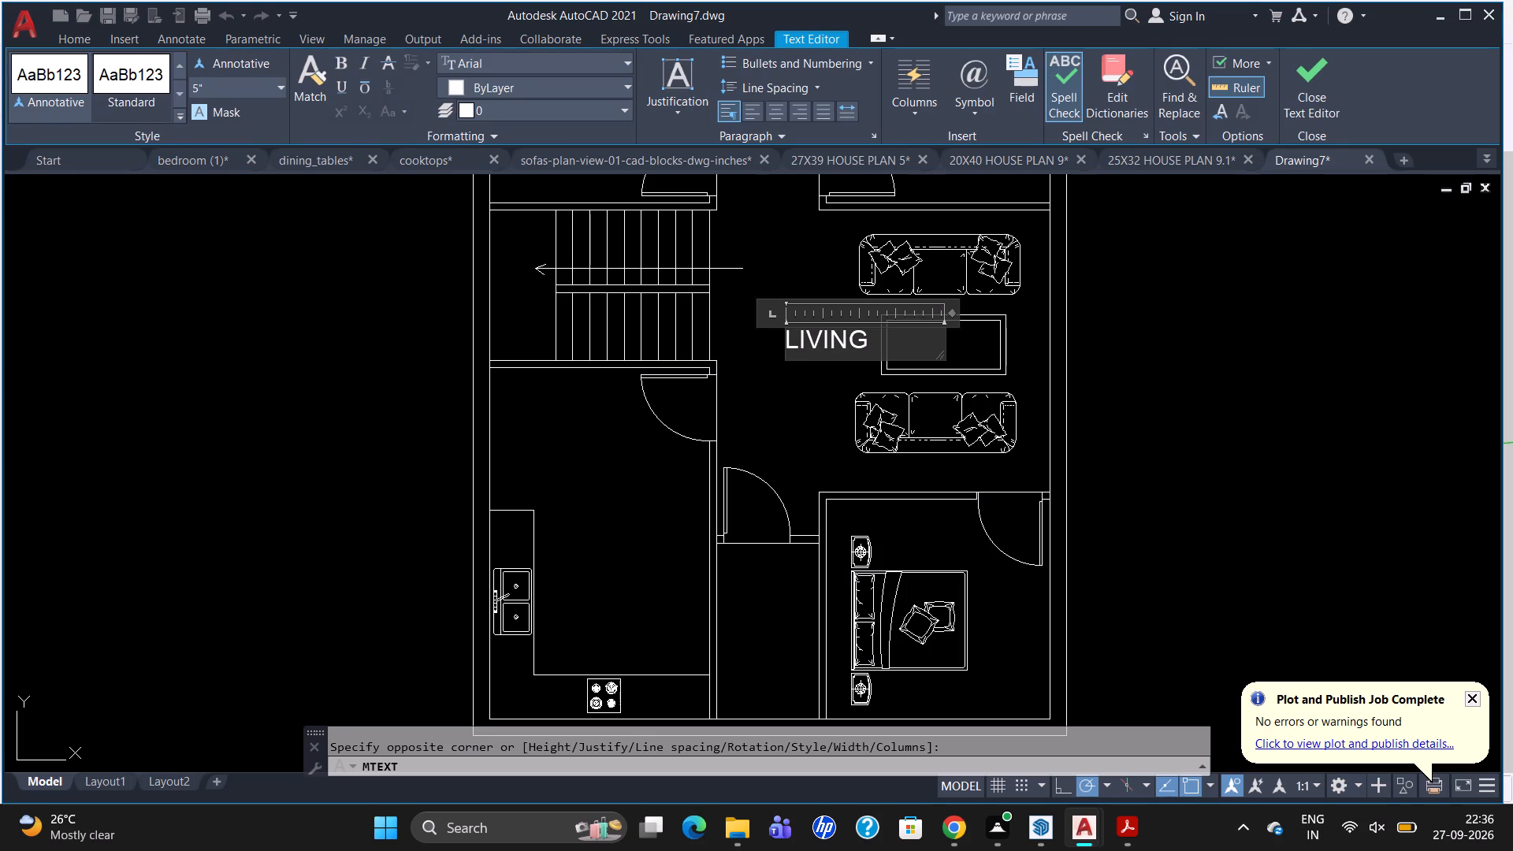
{"action": "key", "text": "Return"}
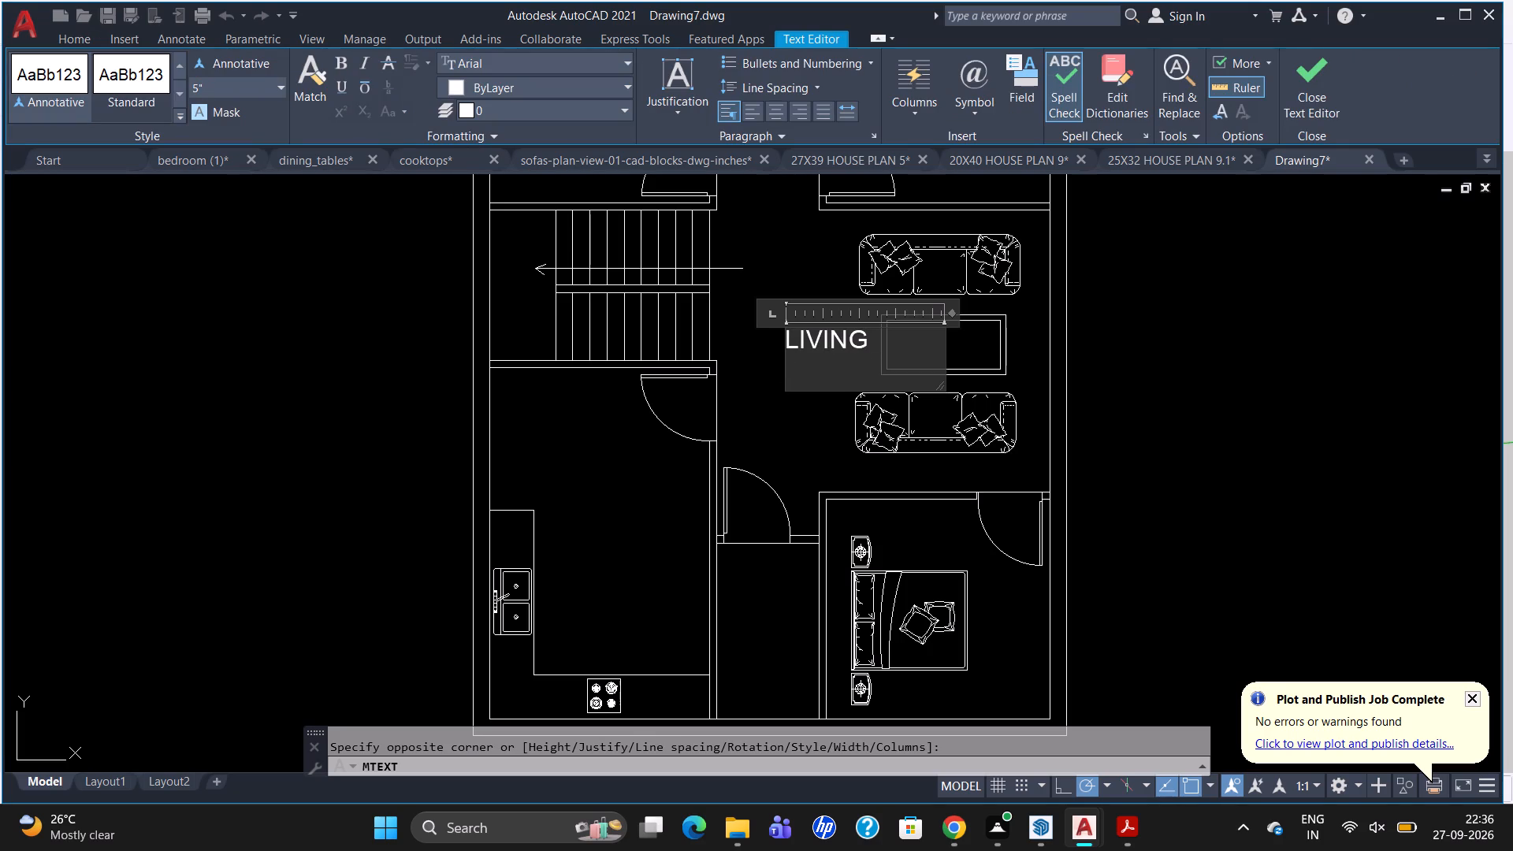
{"action": "key", "text": "BackSpace"}
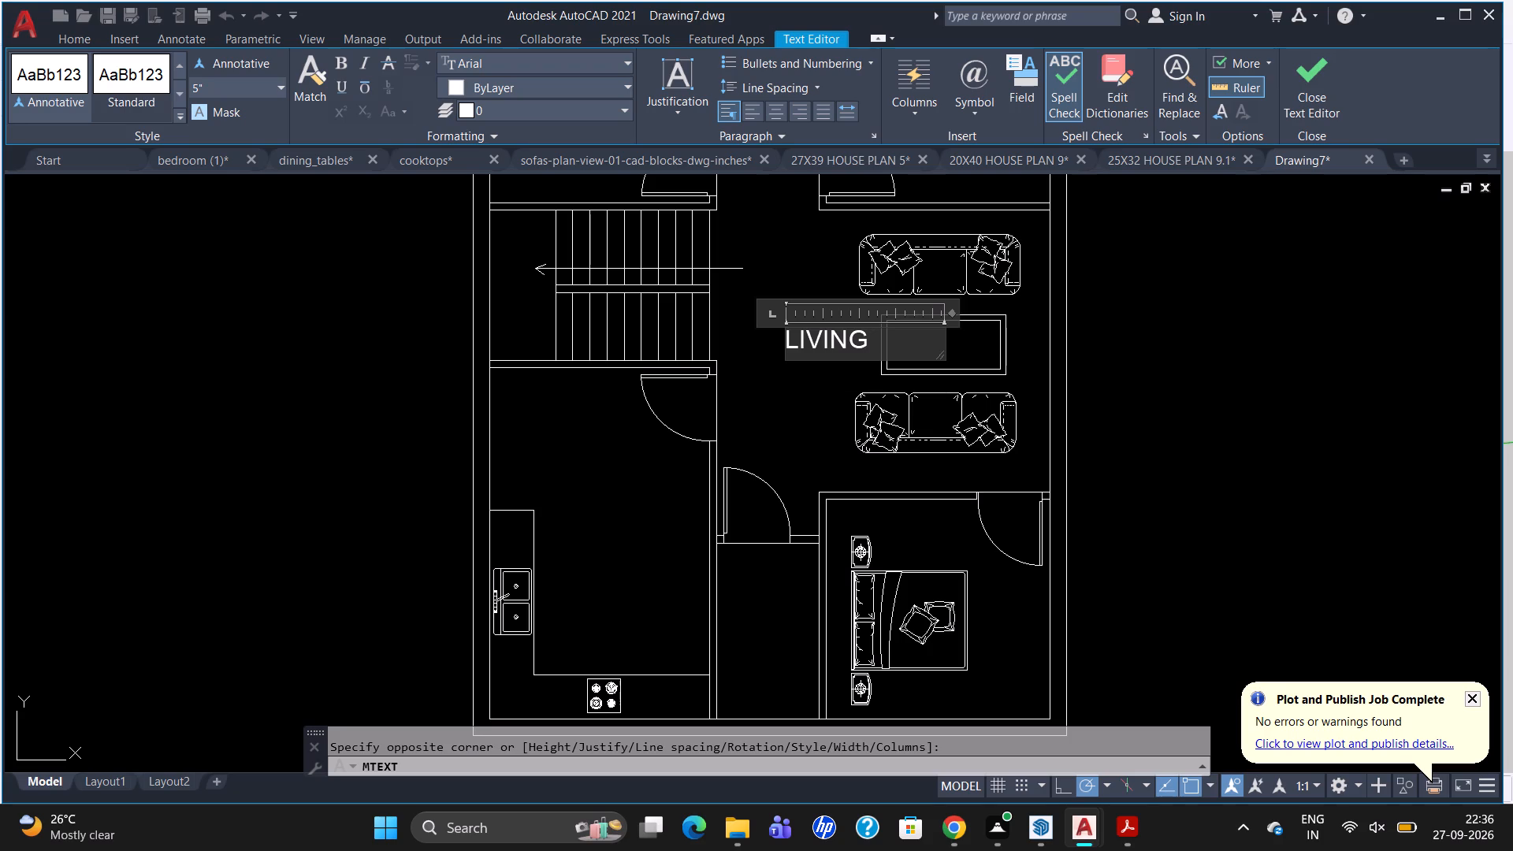
{"action": "key", "text": "shift+ampersand"}
{"action": "key", "text": "space"}
{"action": "type", "text": "DINING"}
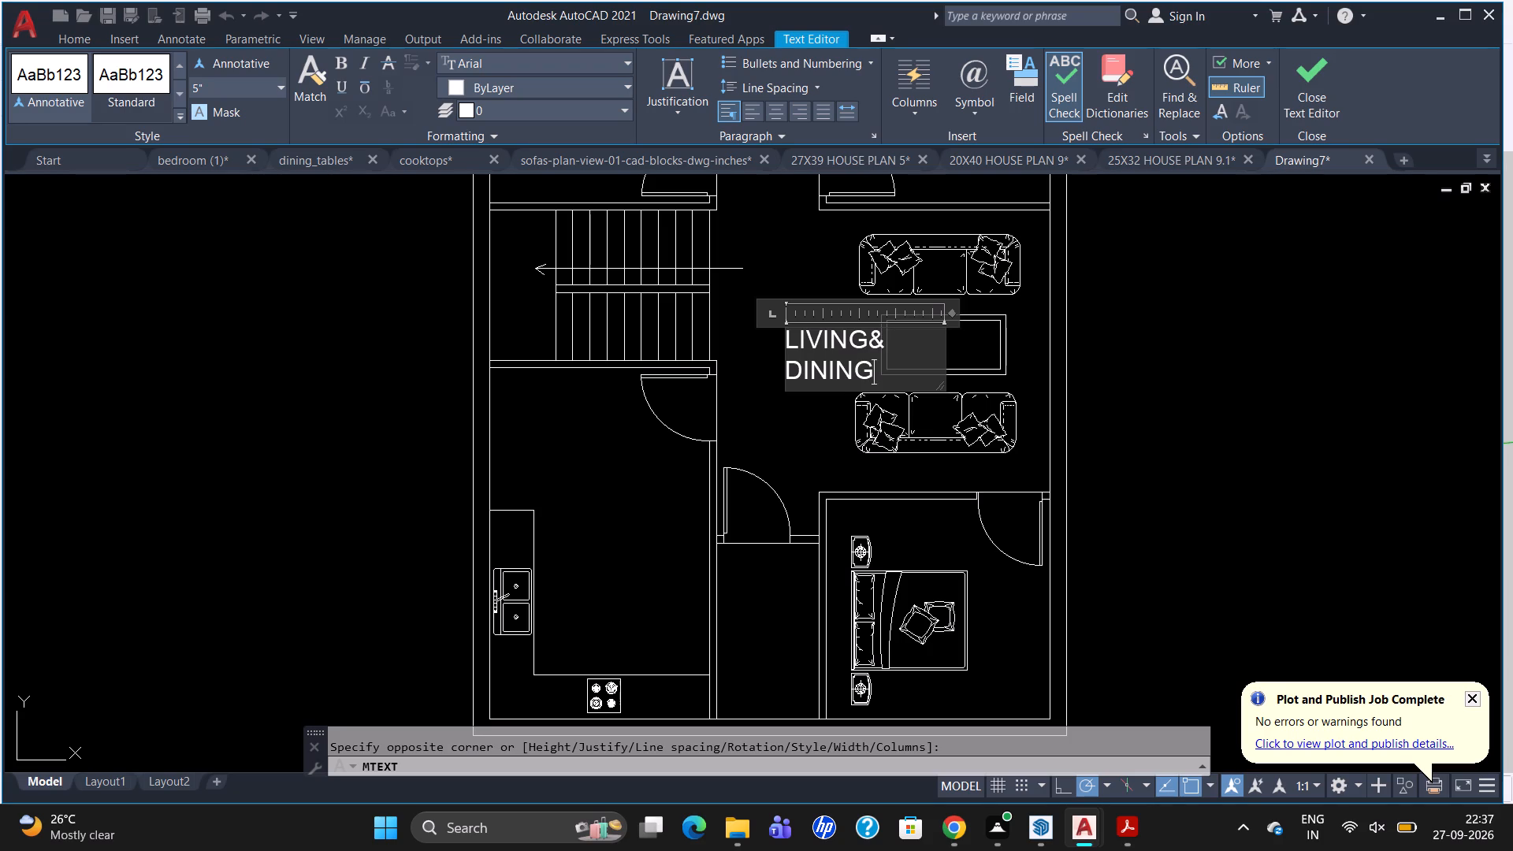
{"action": "key", "text": "Return"}
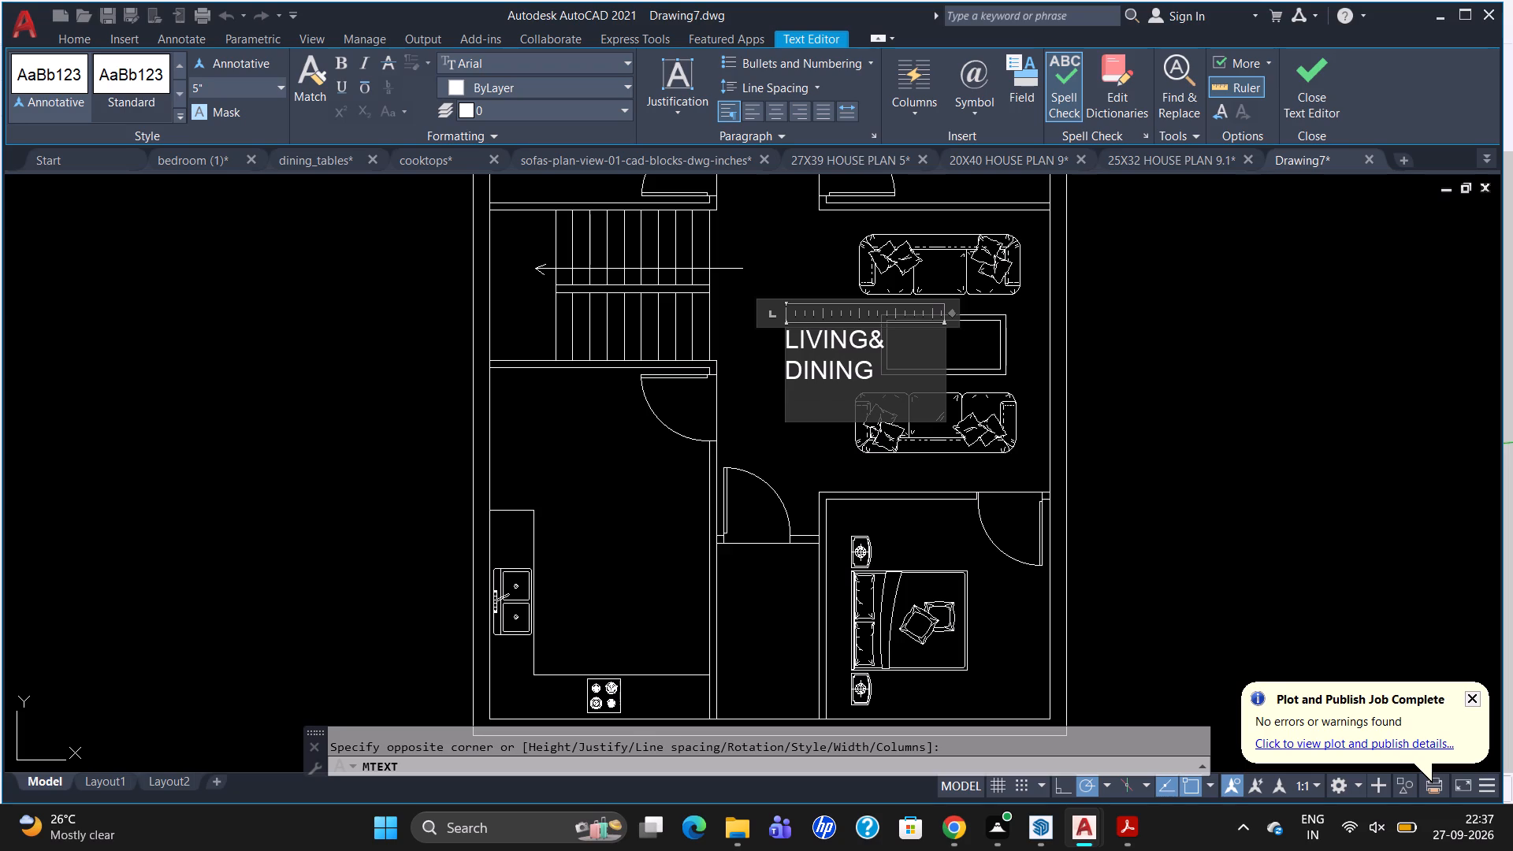
{"action": "type", "text": "10'-"}
{"action": "key", "text": "BackSpace"}
{"action": "key", "text": "BackSpace"}
{"action": "key", "text": "BackSpace"}
{"action": "type", "text": "5'-1\" X"}
{"action": "key", "text": "space"}
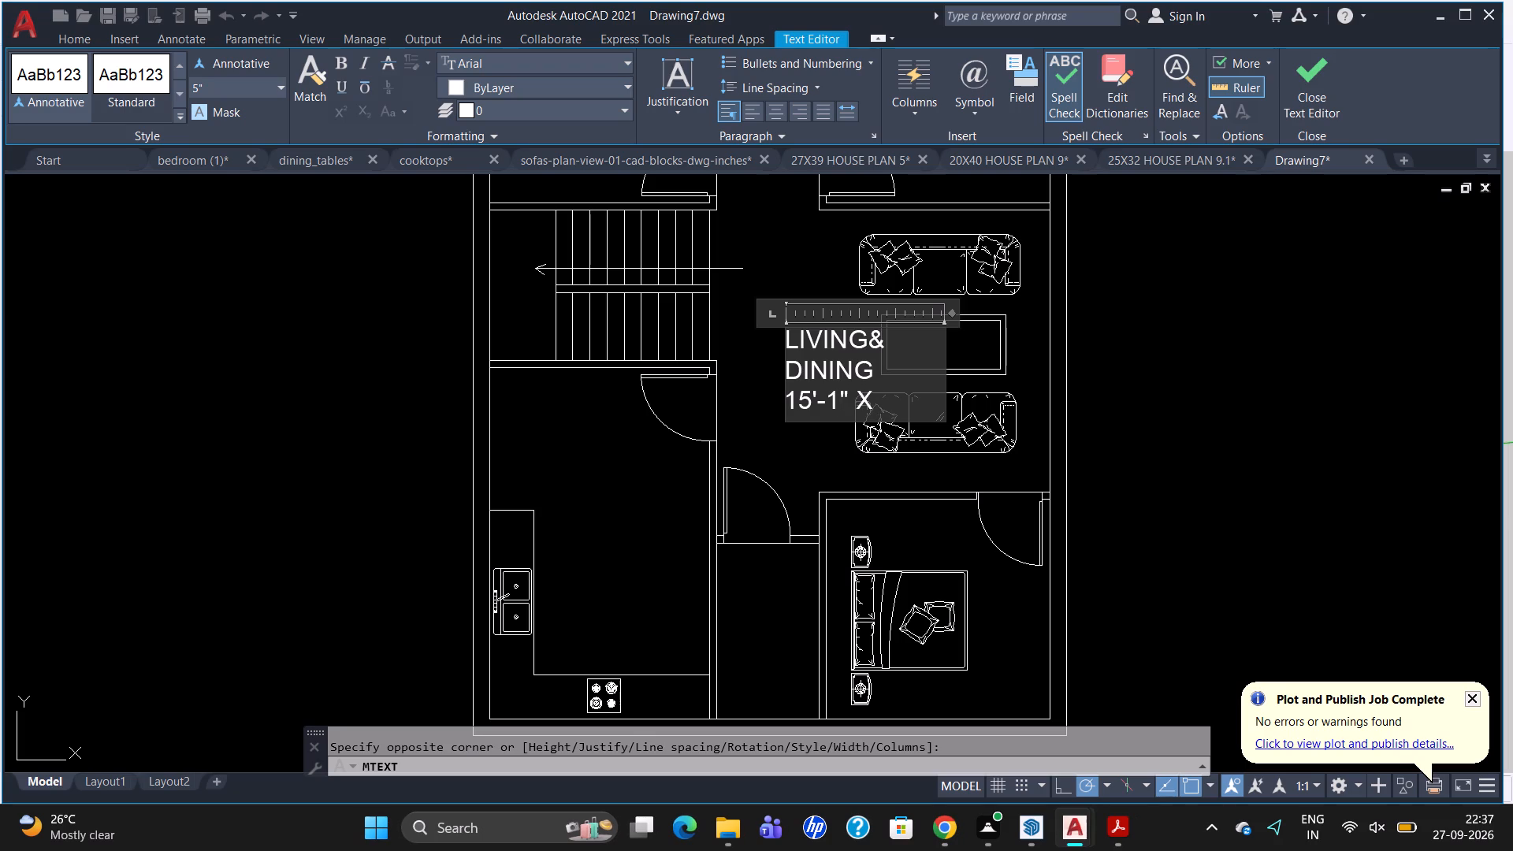
{"action": "type", "text": "12'-"}
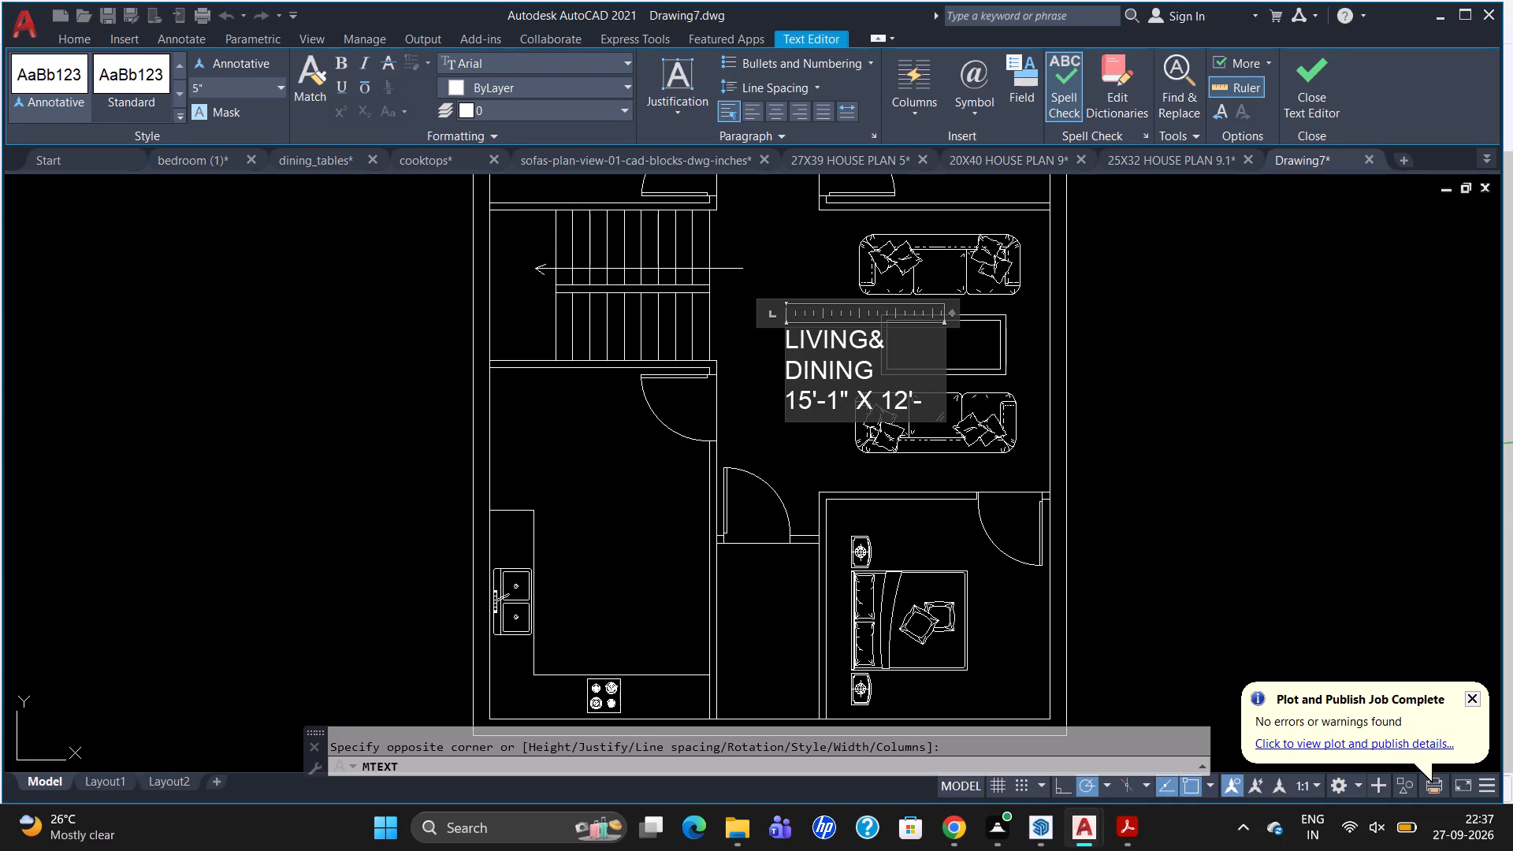
{"action": "type", "text": "8\""}
{"action": "left_click", "coordinate": [655, 410]}
{"action": "scroll", "coordinate": [672, 399], "scroll_direction": "down", "scroll_amount": 2}
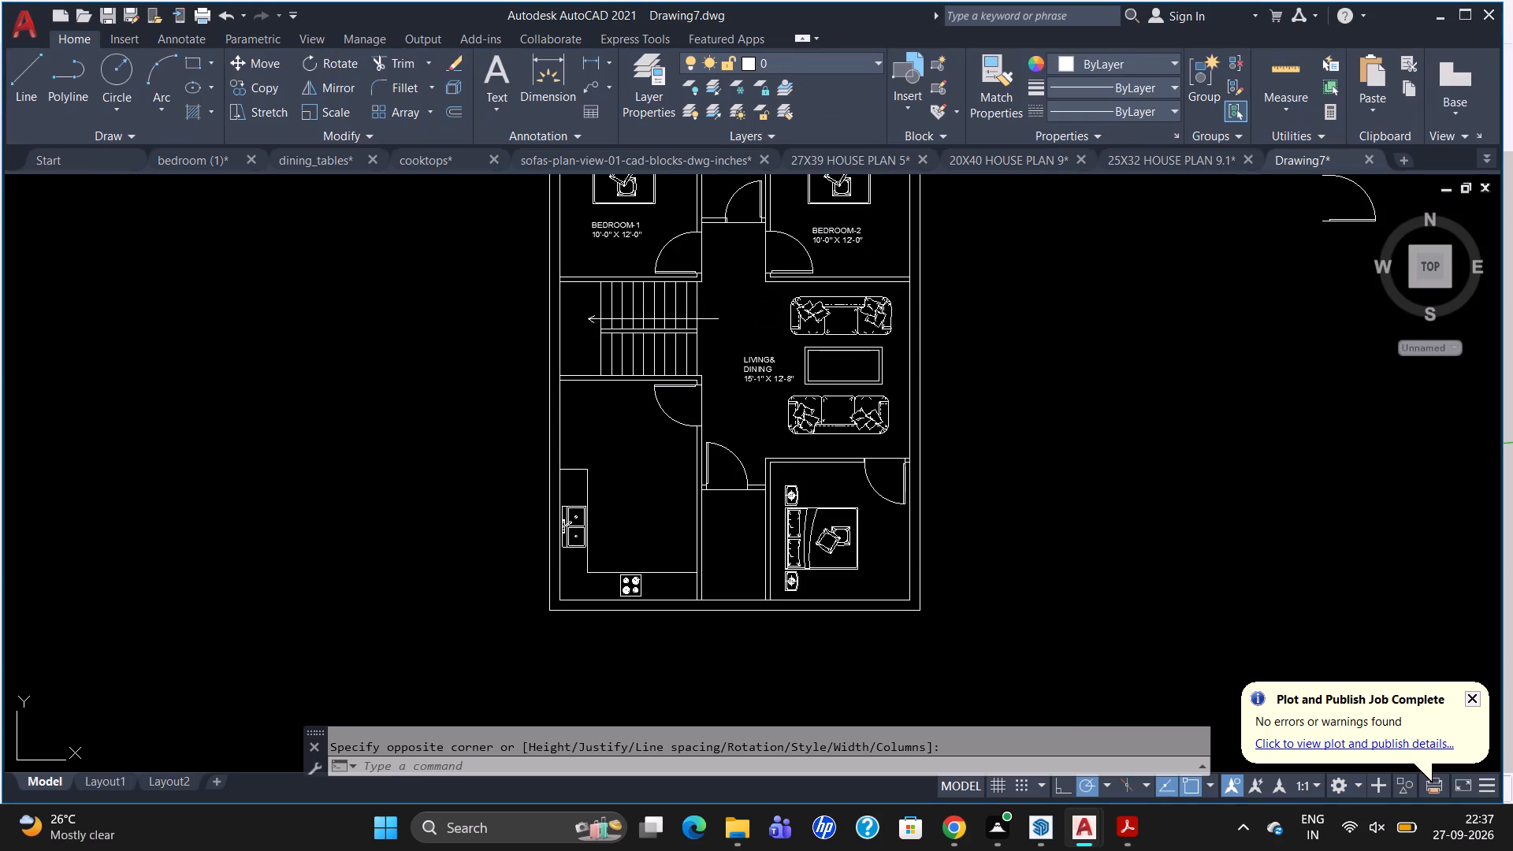
{"action": "scroll", "coordinate": [818, 423], "scroll_direction": "down", "scroll_amount": 1}
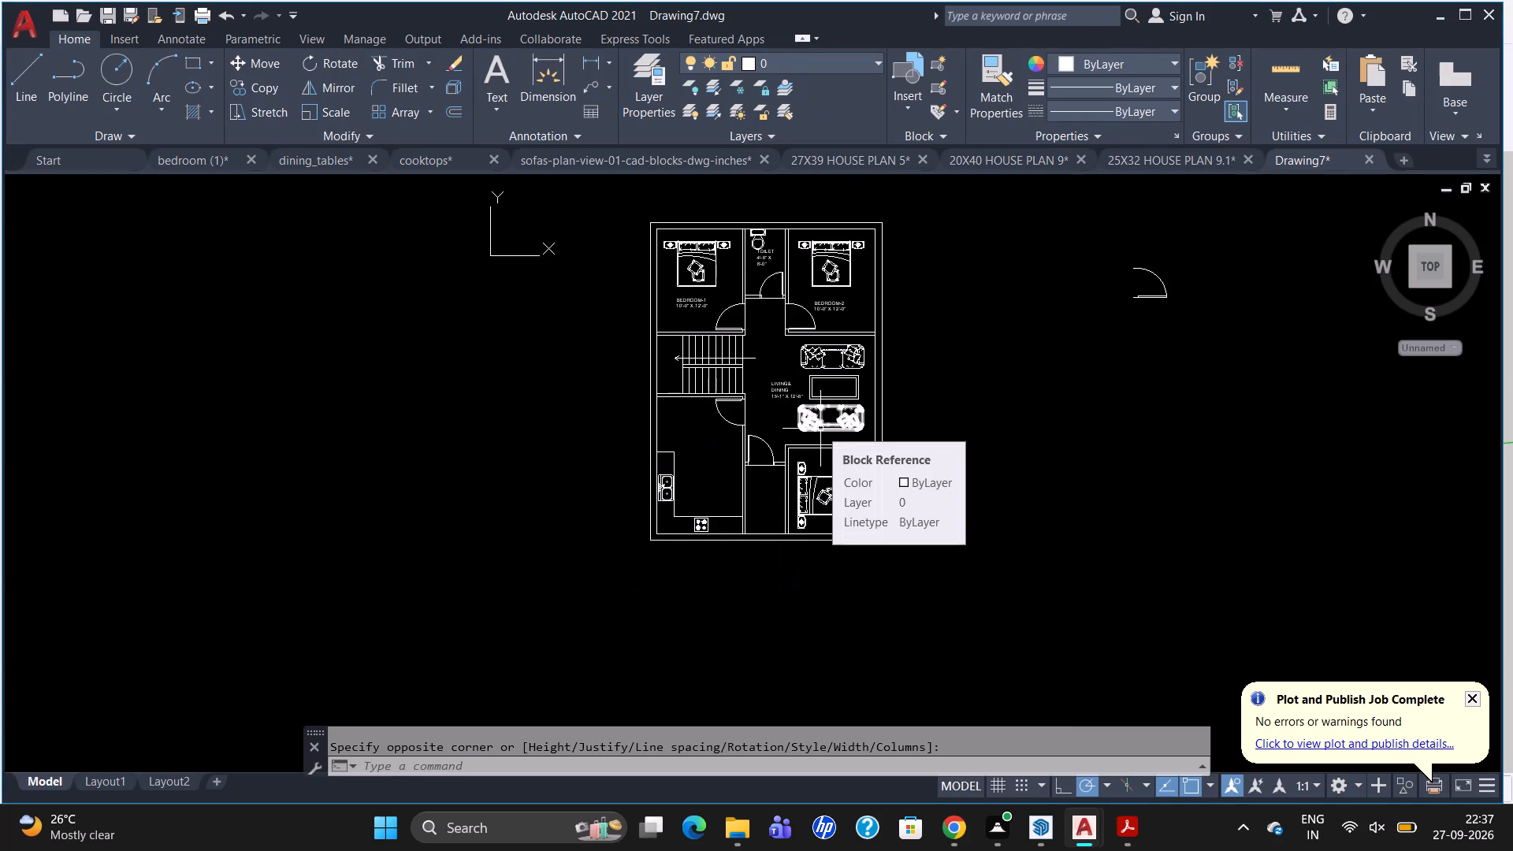
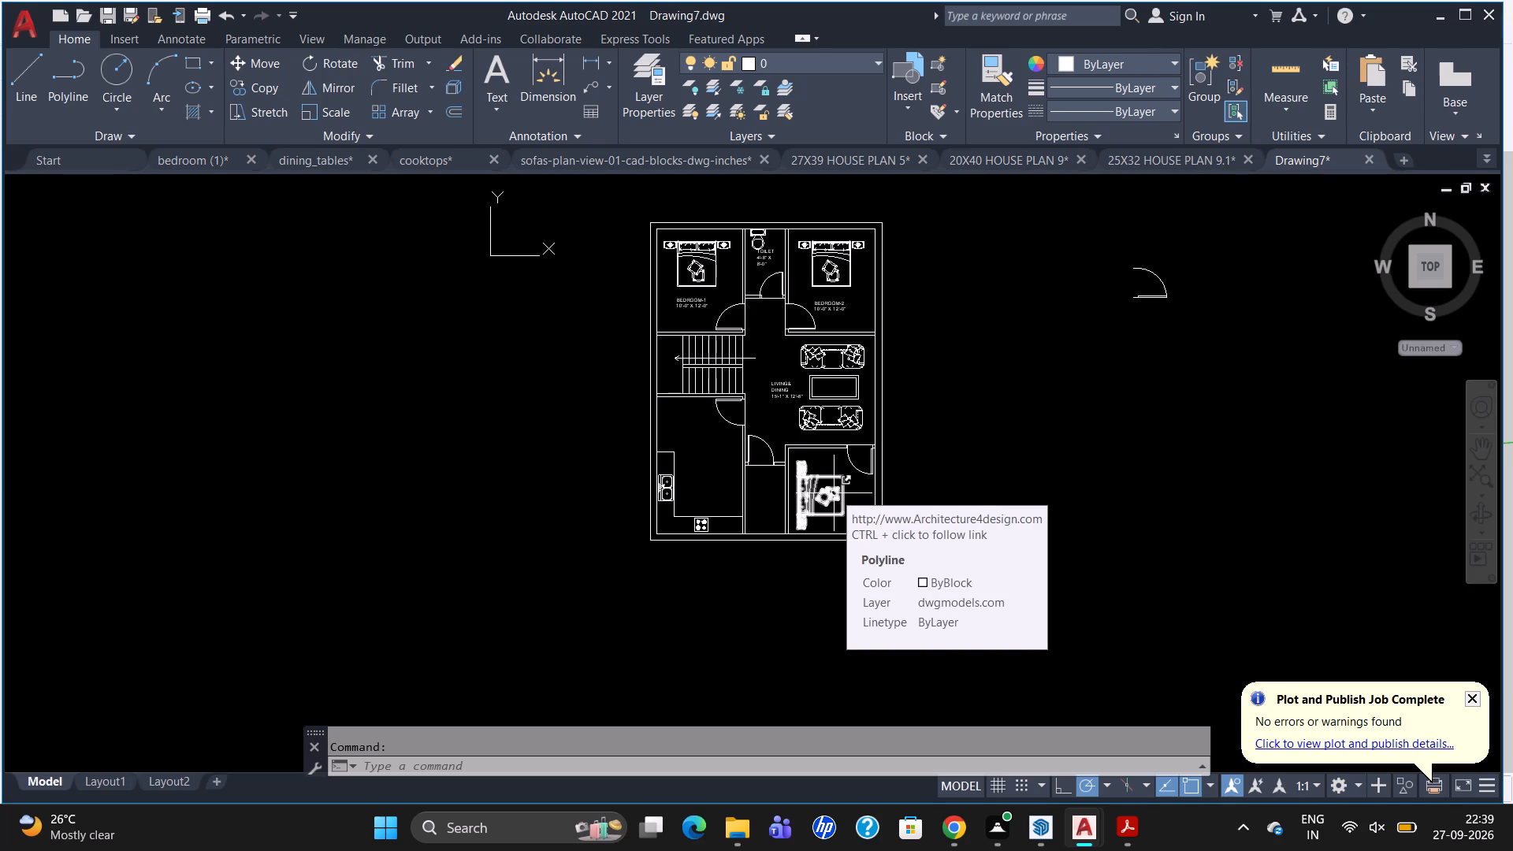
Add a 5" high multiline text label in the room with the sink and cooktop reading KITCHEN& DINING and 10'-0" X 16'-0", keeping the text.
{"action": "scroll", "coordinate": [855, 418], "scroll_direction": "down", "scroll_amount": 1}
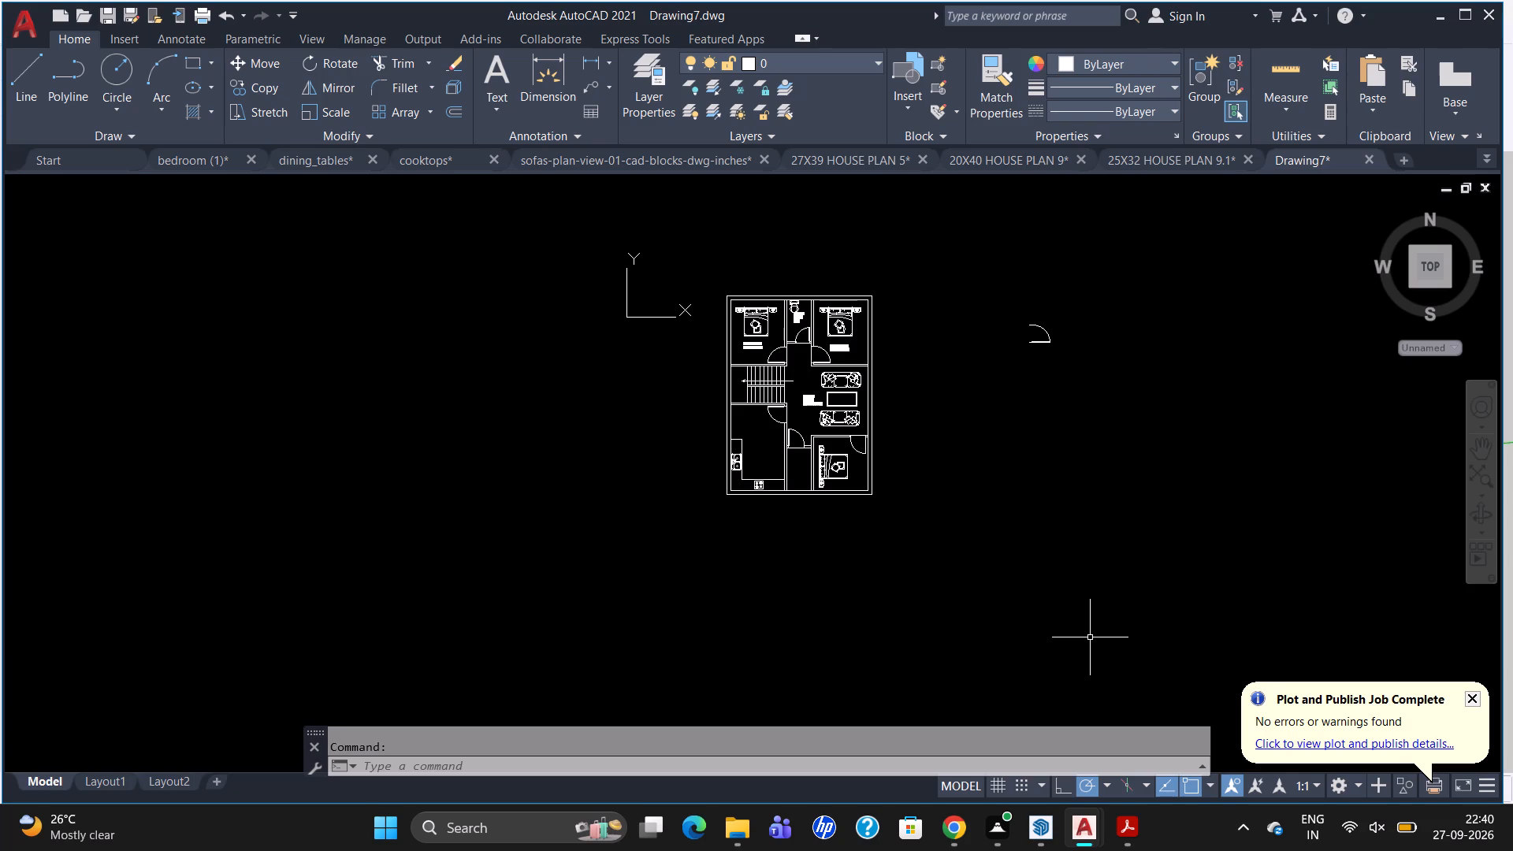
{"action": "scroll", "coordinate": [615, 675], "scroll_direction": "up", "scroll_amount": 3}
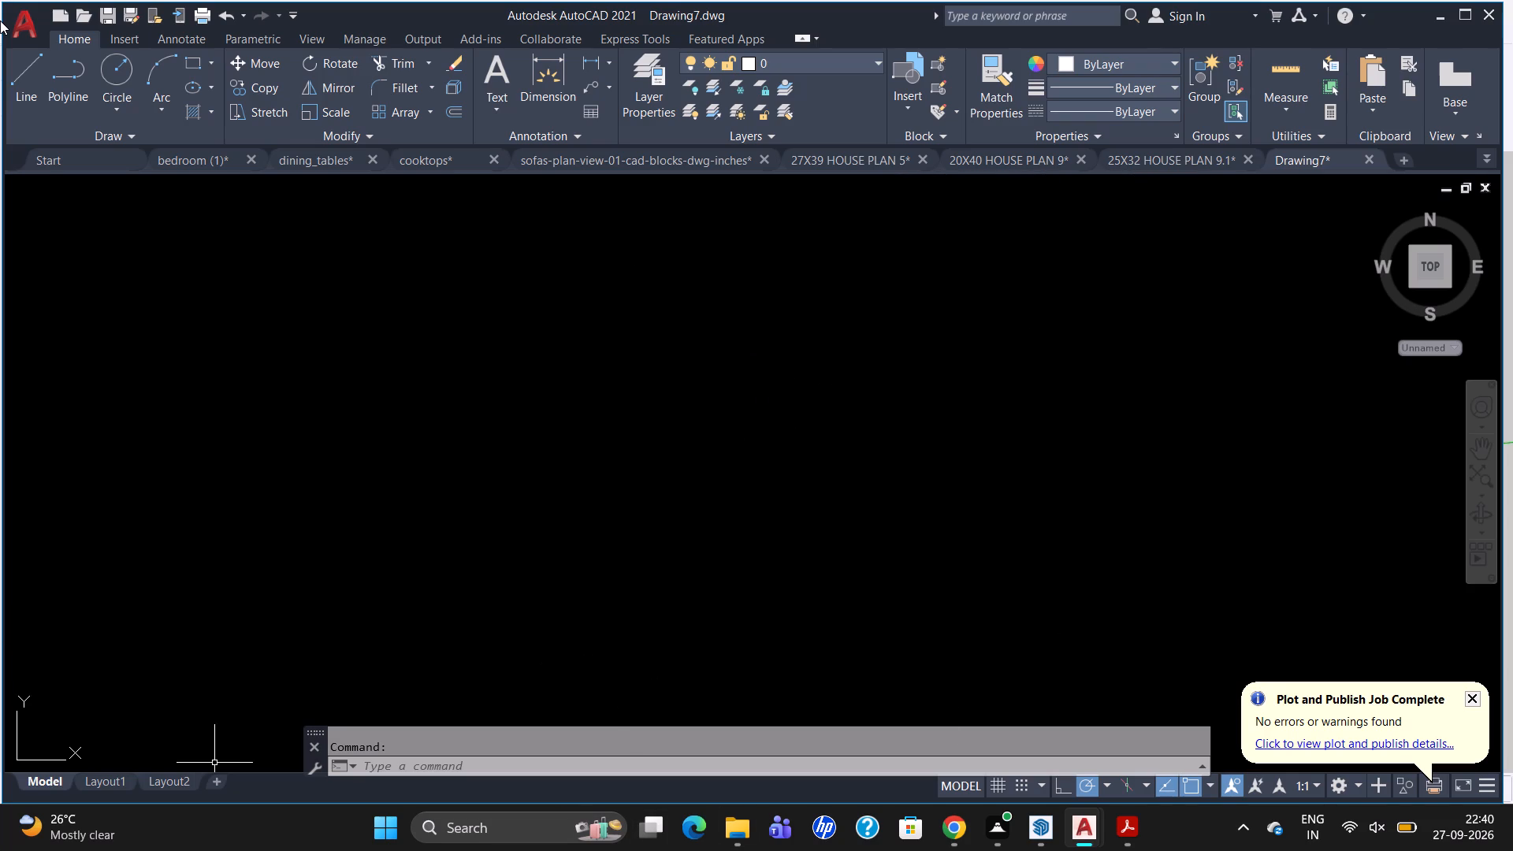
{"action": "key", "text": "u"}
{"action": "key", "text": "Return"}
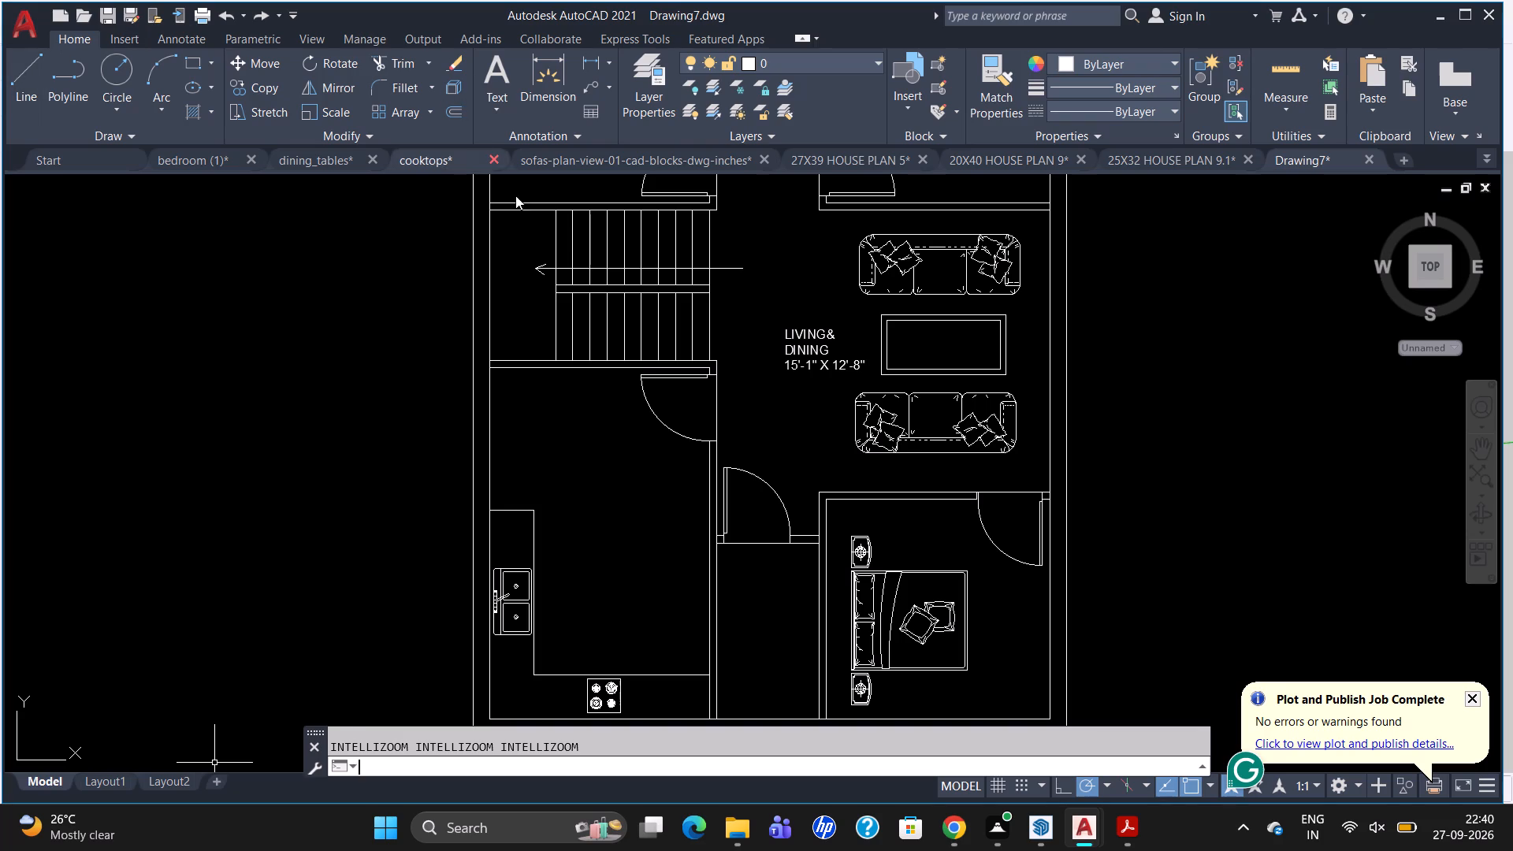
{"action": "scroll", "coordinate": [597, 466], "scroll_direction": "down", "scroll_amount": 1}
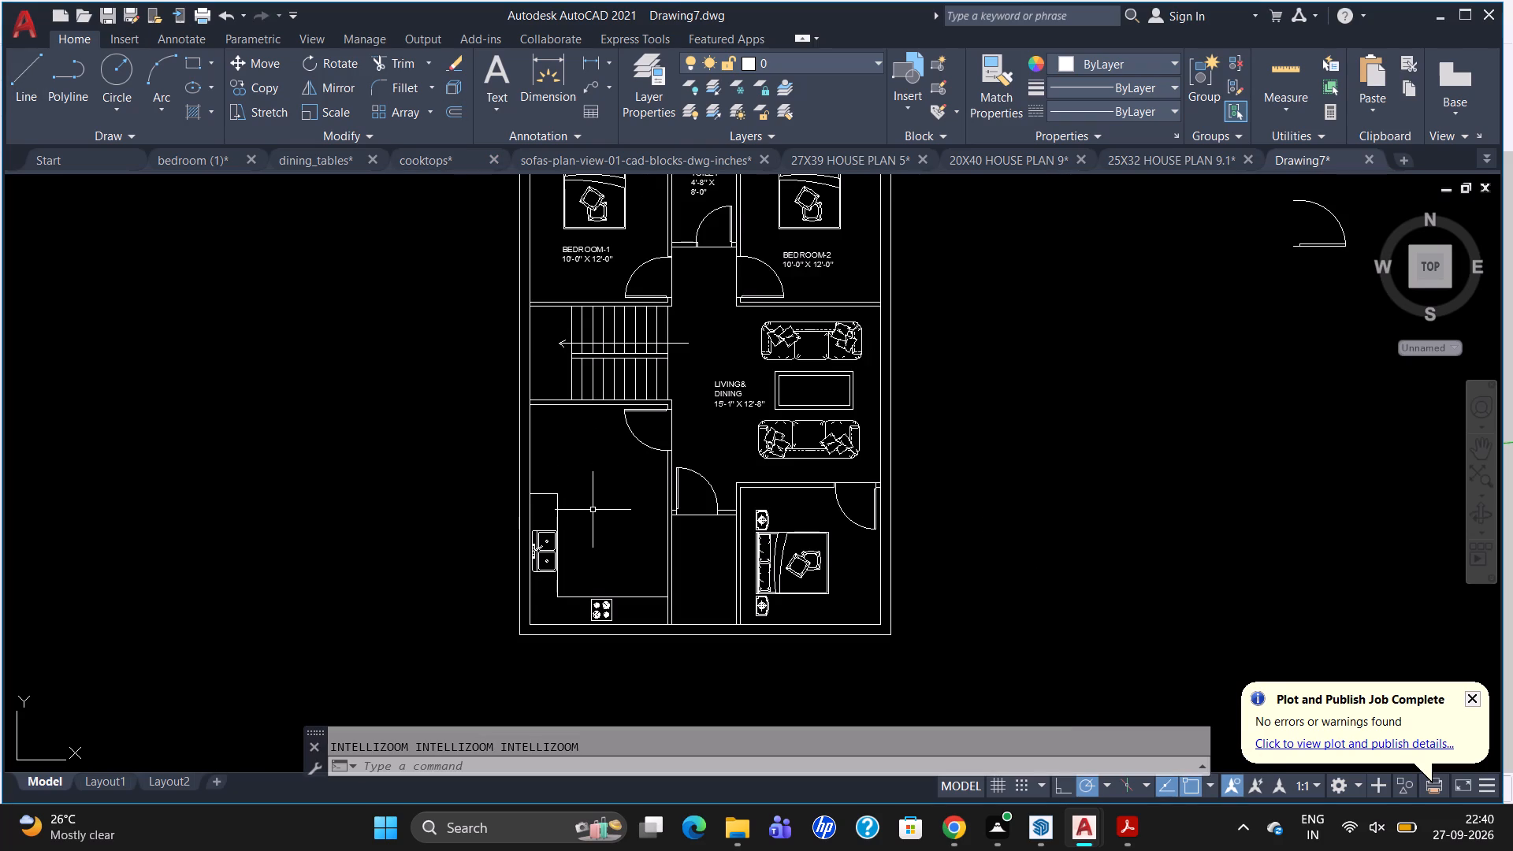
{"action": "key", "text": "t"}
{"action": "key", "text": "Return"}
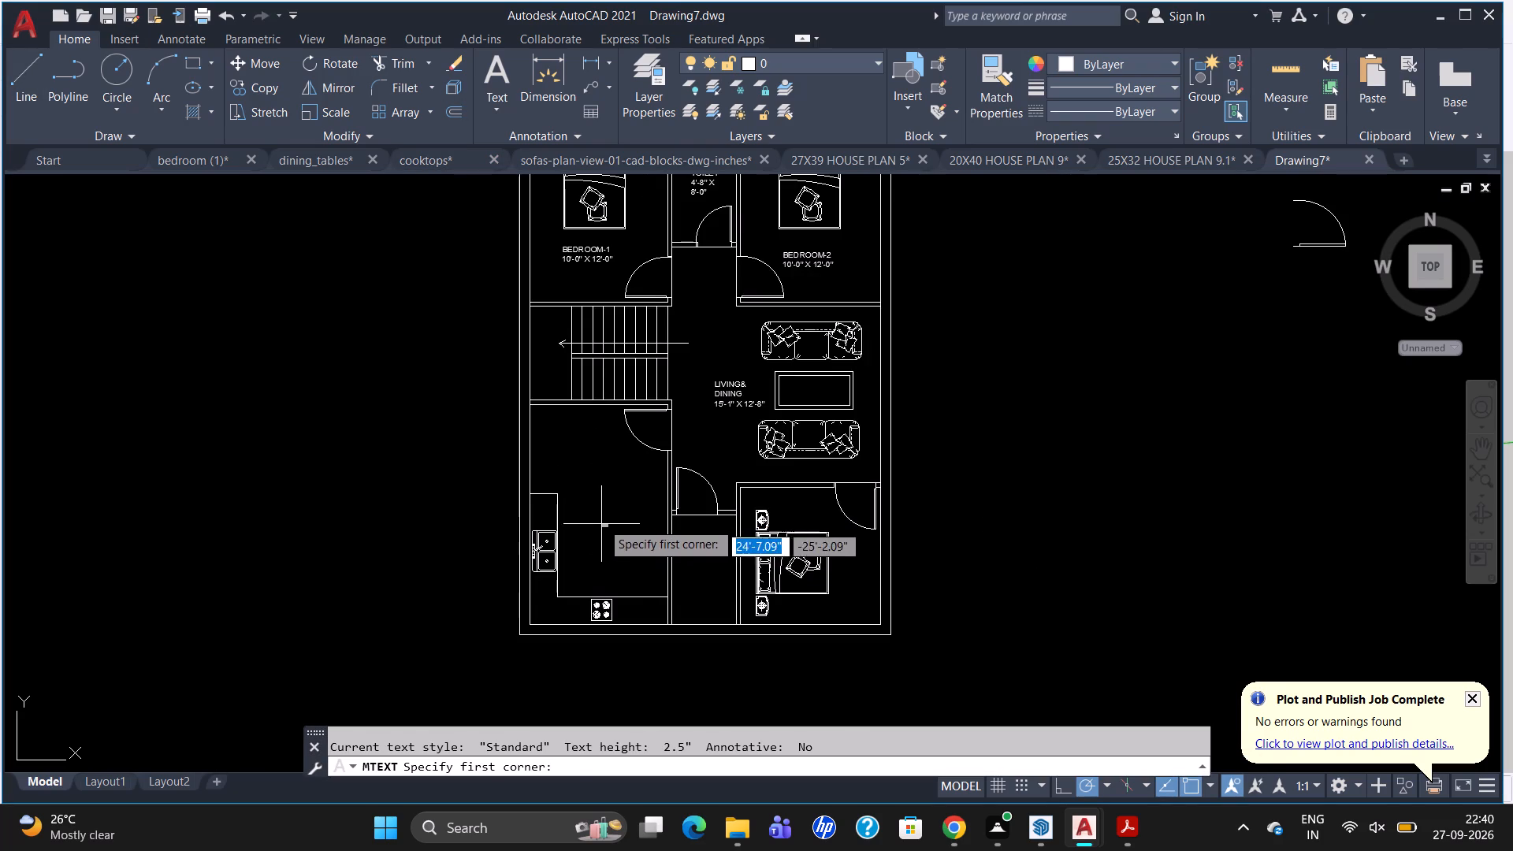
{"action": "left_click", "coordinate": [593, 505]}
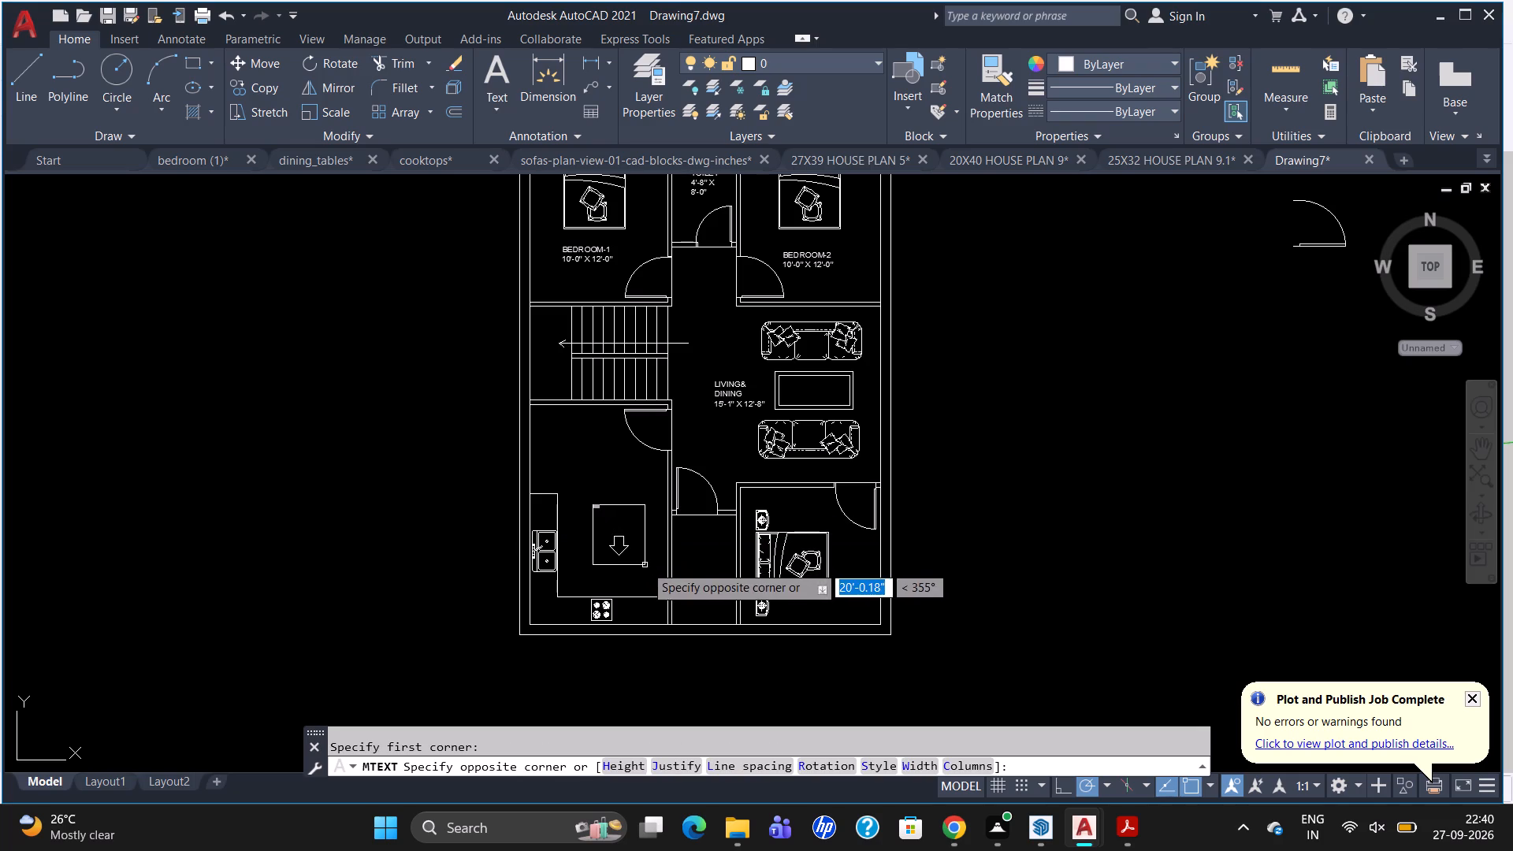
{"action": "left_click", "coordinate": [645, 565]}
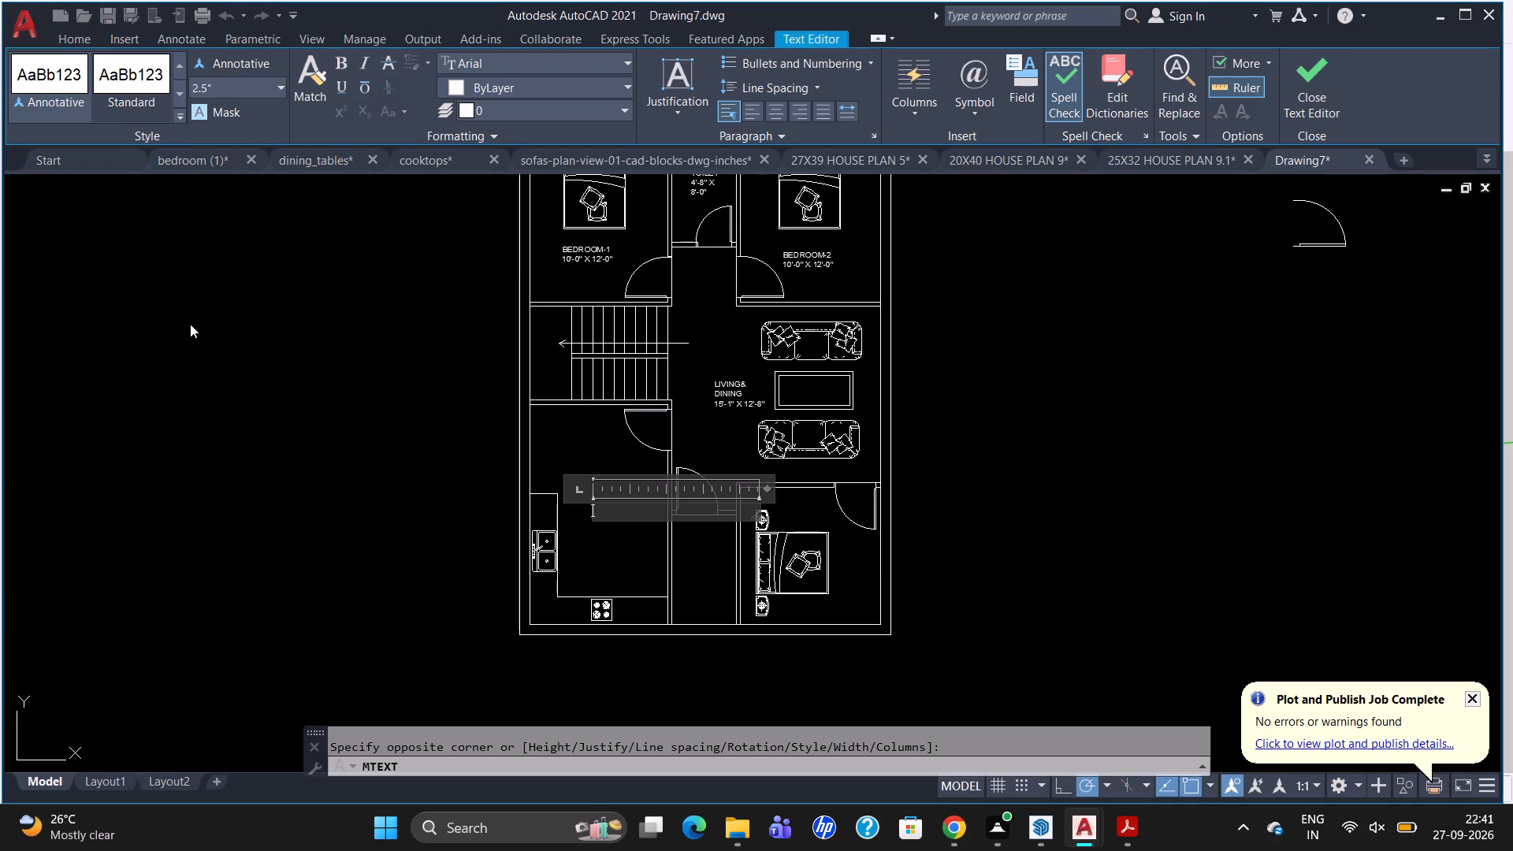
{"action": "left_click", "coordinate": [255, 88]}
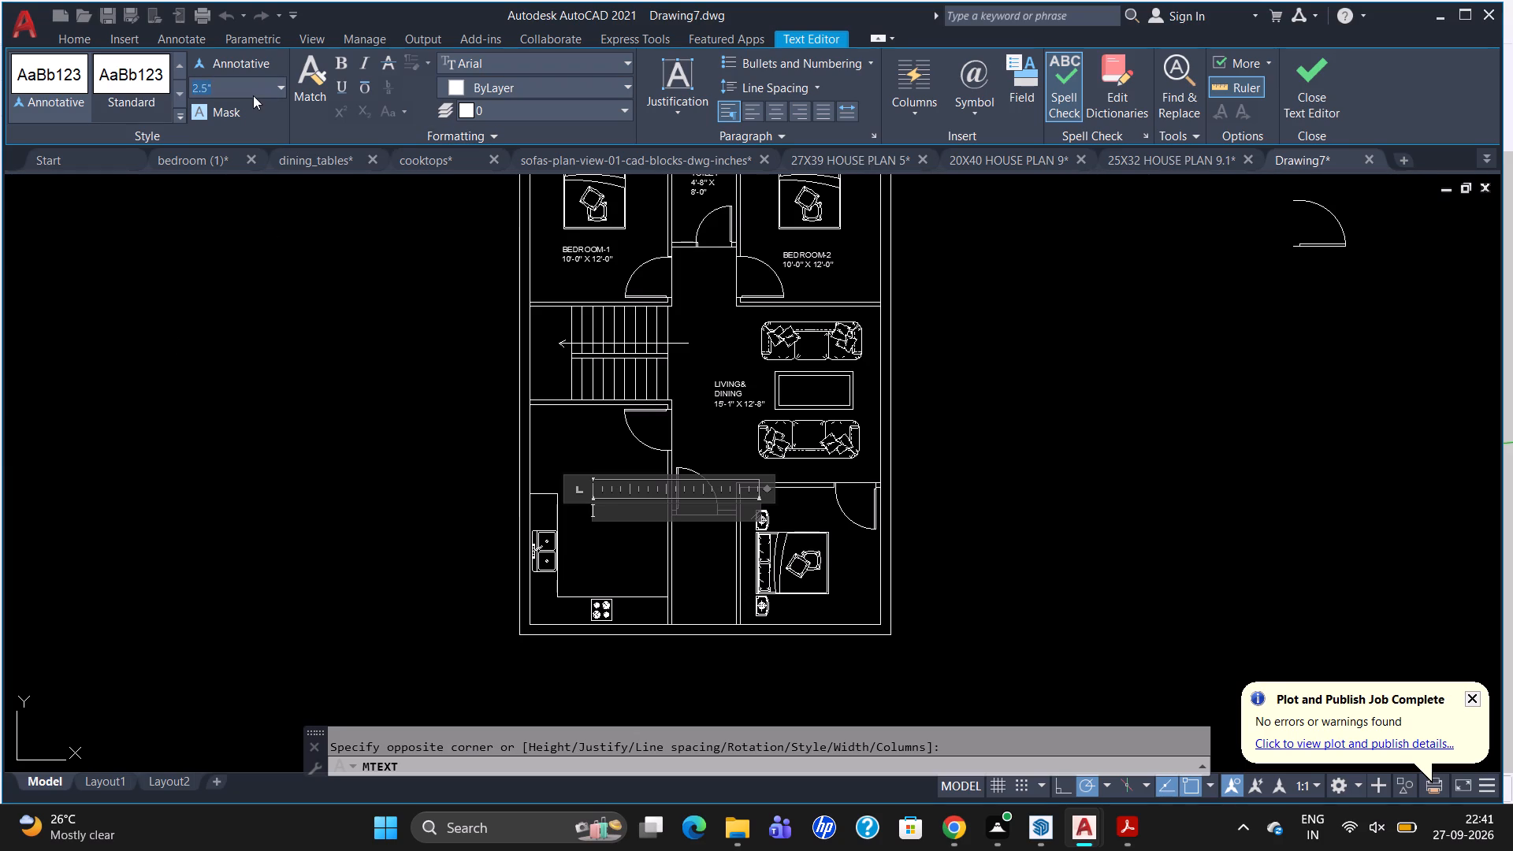
{"action": "key", "text": "BackSpace"}
{"action": "key", "text": "5"}
{"action": "key", "text": "Return"}
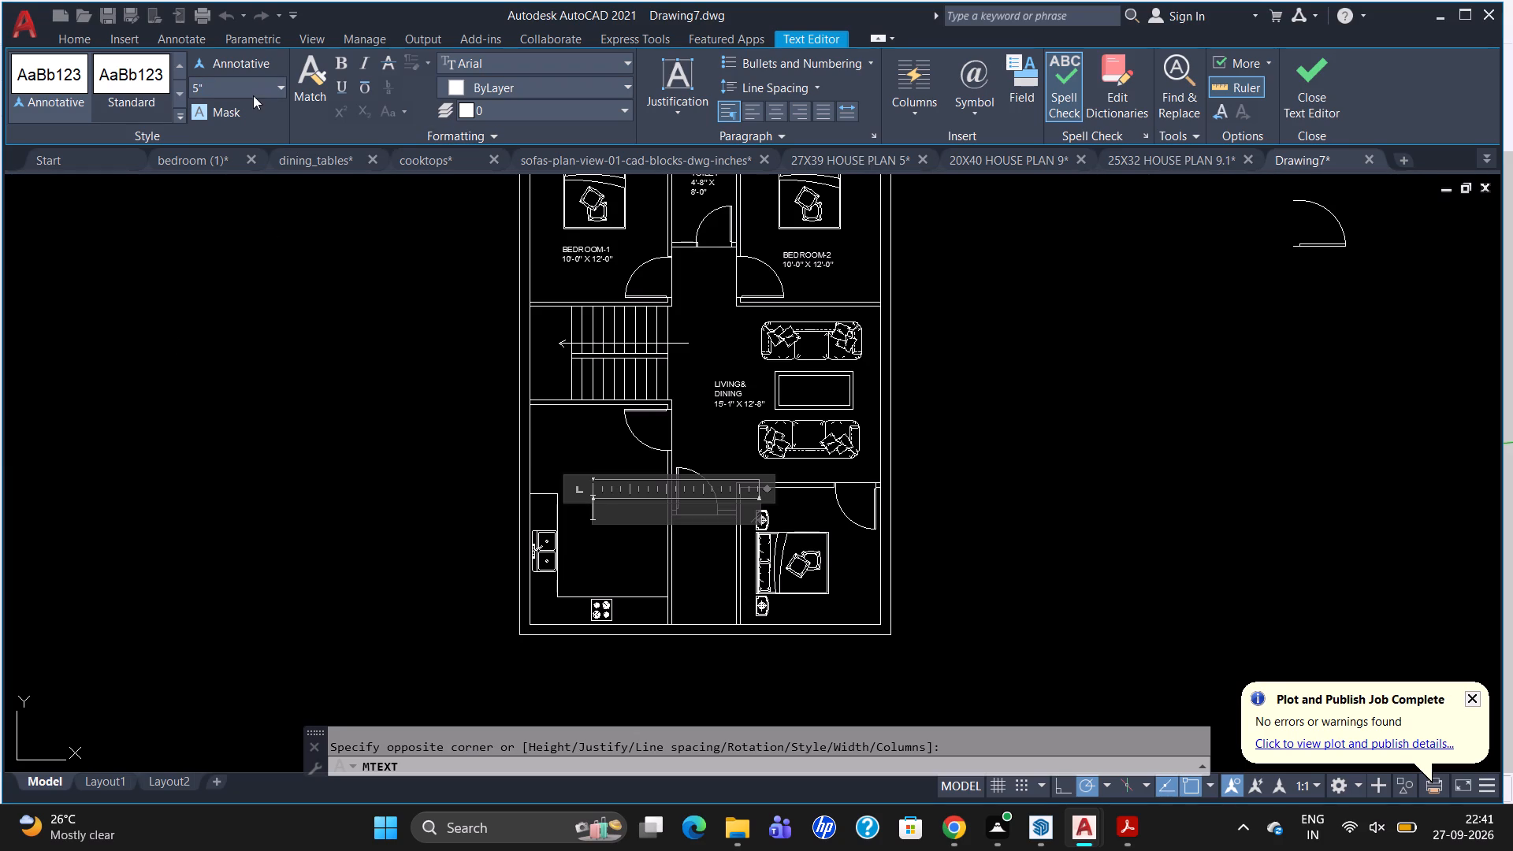
{"action": "type", "text": "KIT"}
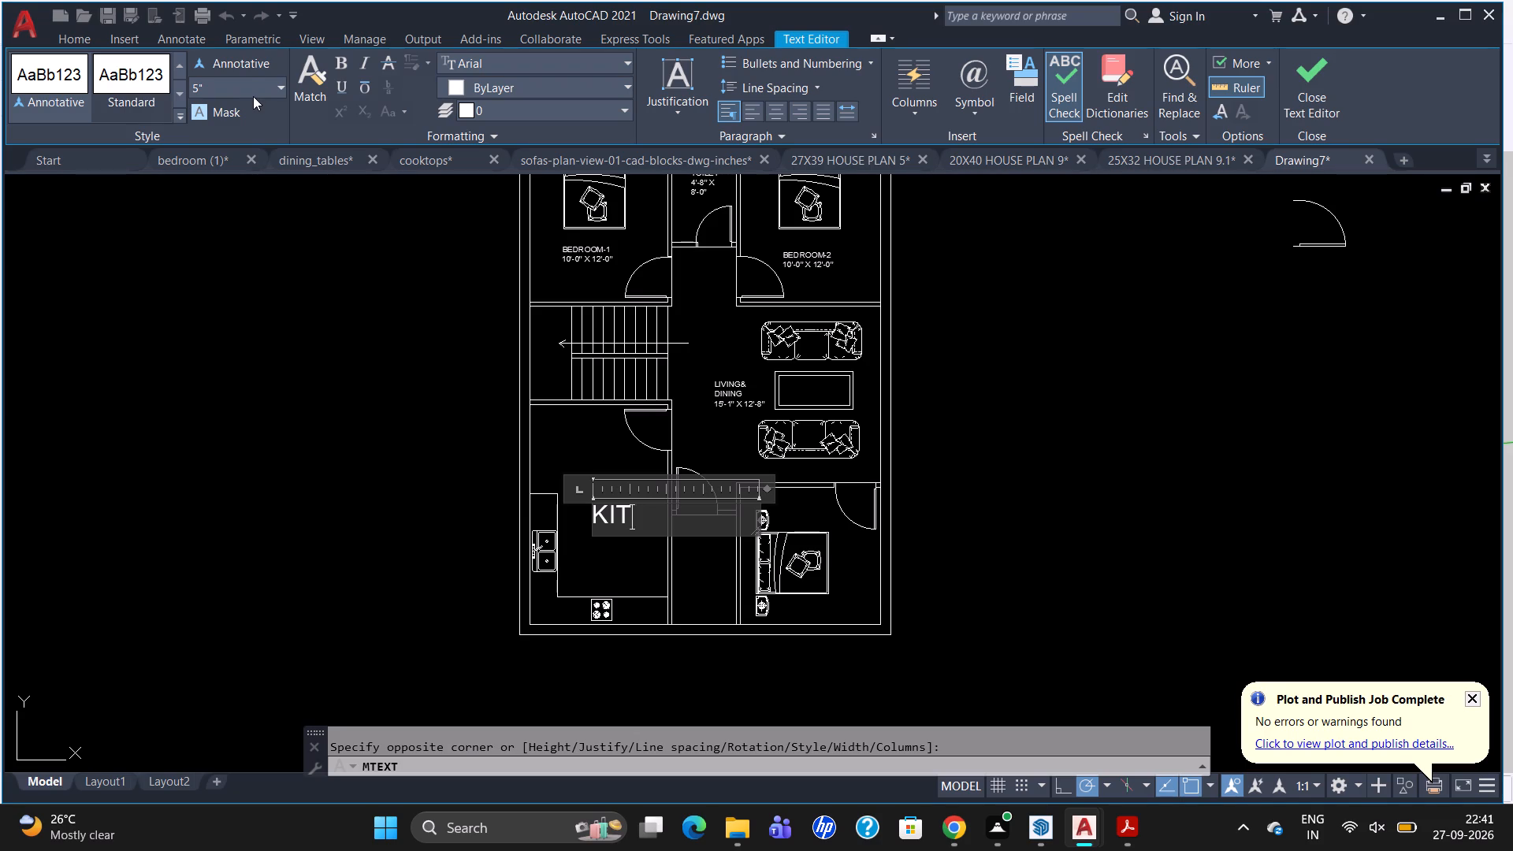
{"action": "type", "text": "CHEN"}
{"action": "key", "text": "Return"}
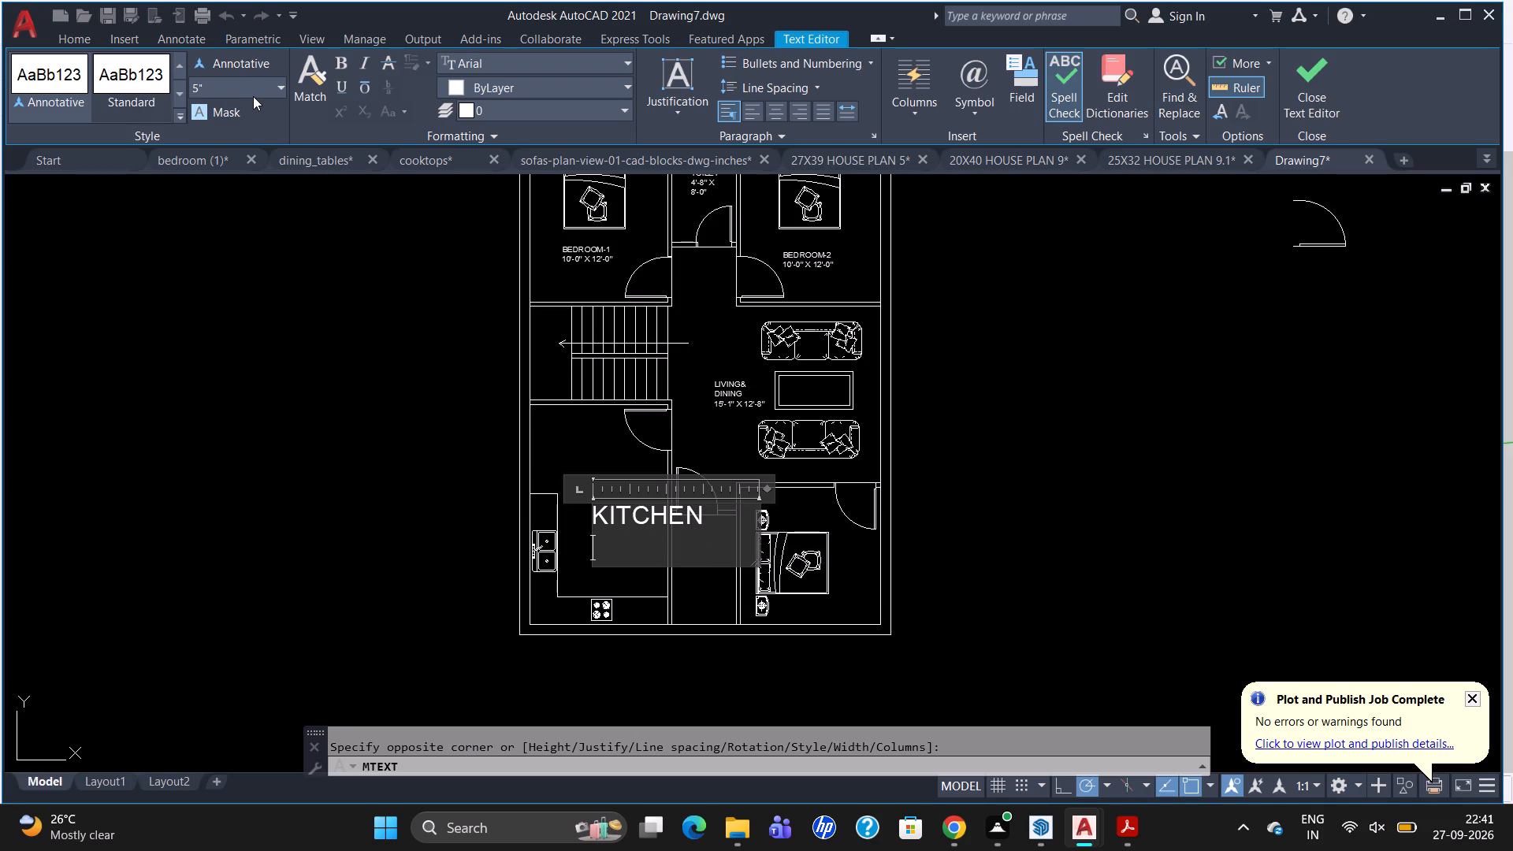
{"action": "key", "text": "BackSpace"}
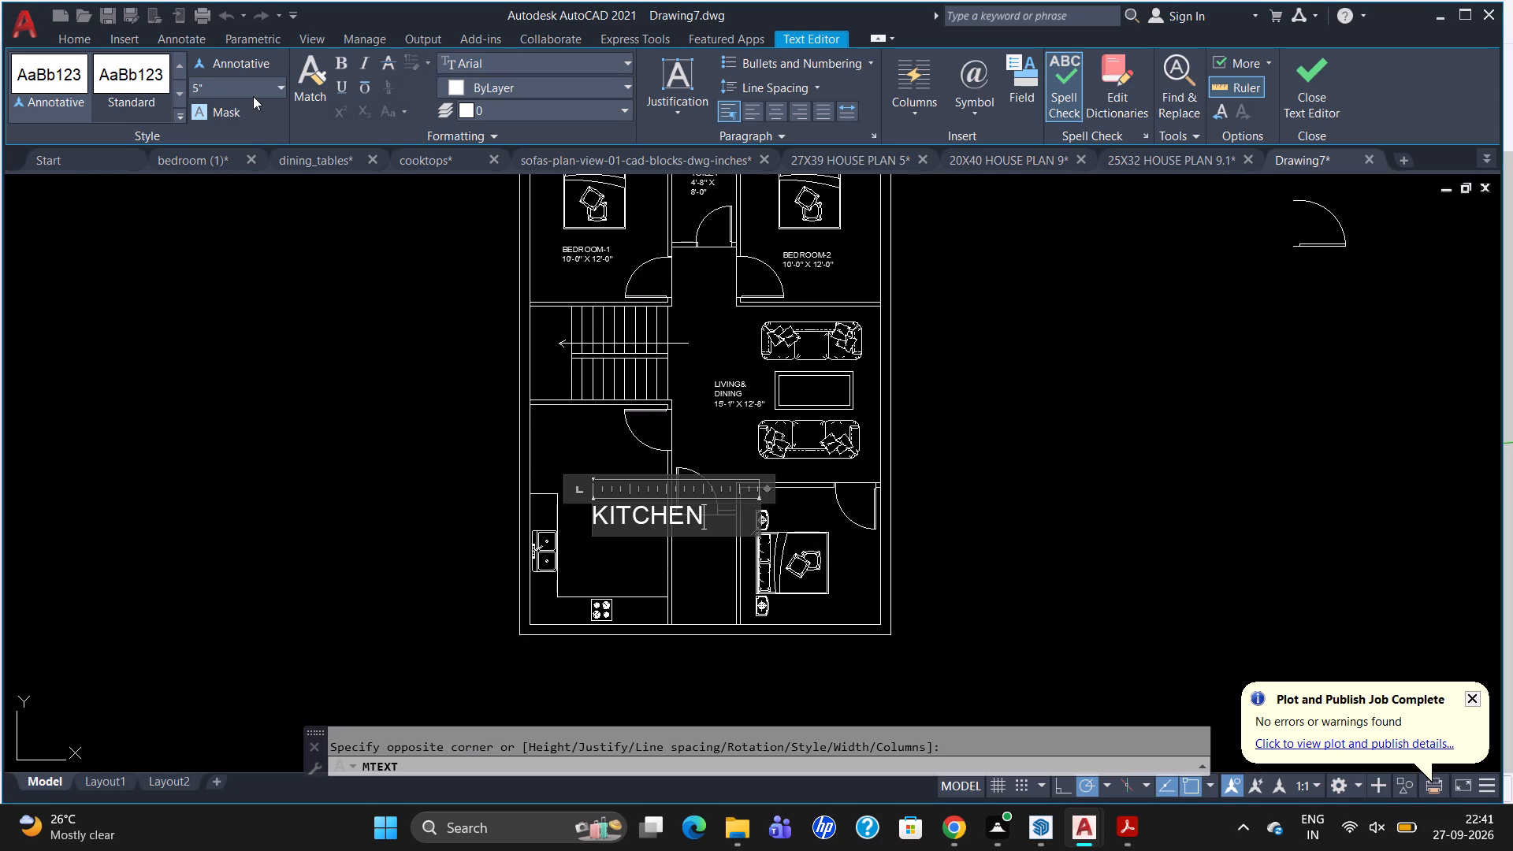
{"action": "key", "text": "space"}
{"action": "key", "text": "shift+Left"}
{"action": "type", "text": "& DINING"}
{"action": "key", "text": "Return"}
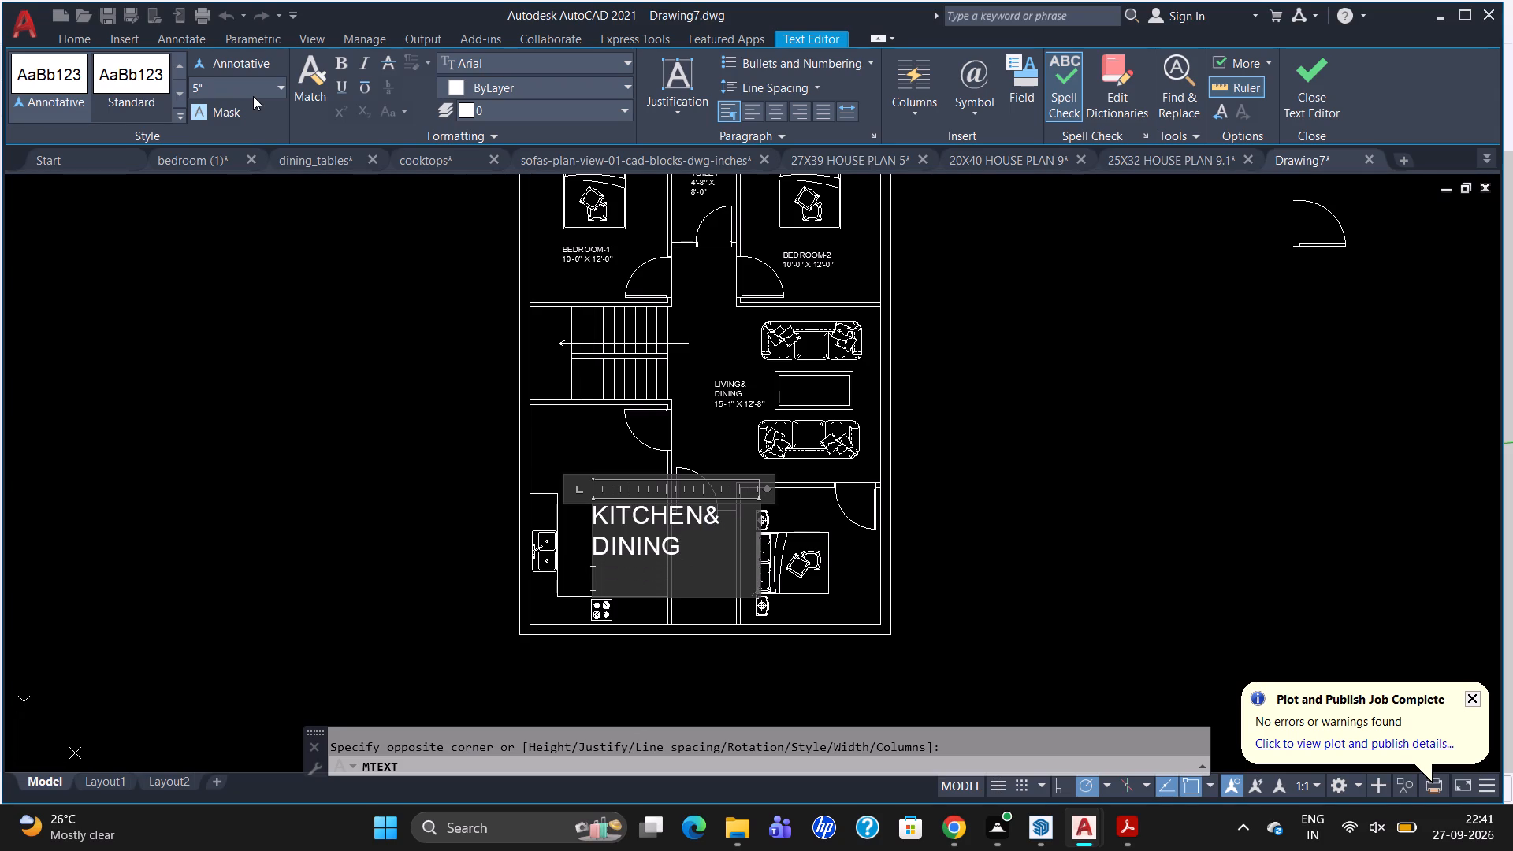
{"action": "type", "text": "10'-0\" X"}
{"action": "key", "text": "space"}
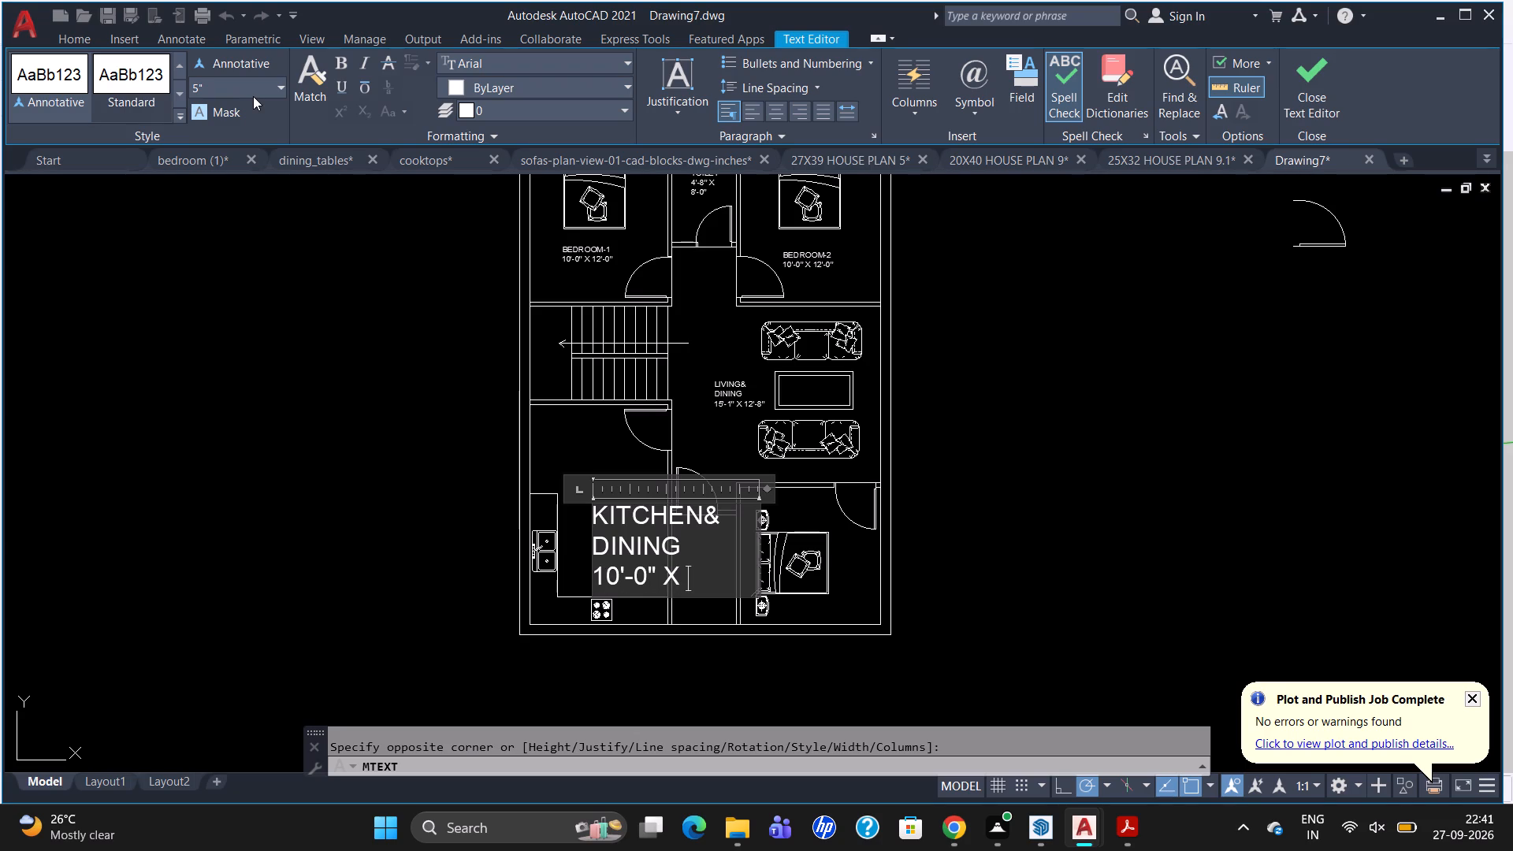
{"action": "key", "text": "1"}
{"action": "type", "text": "6'-0\""}
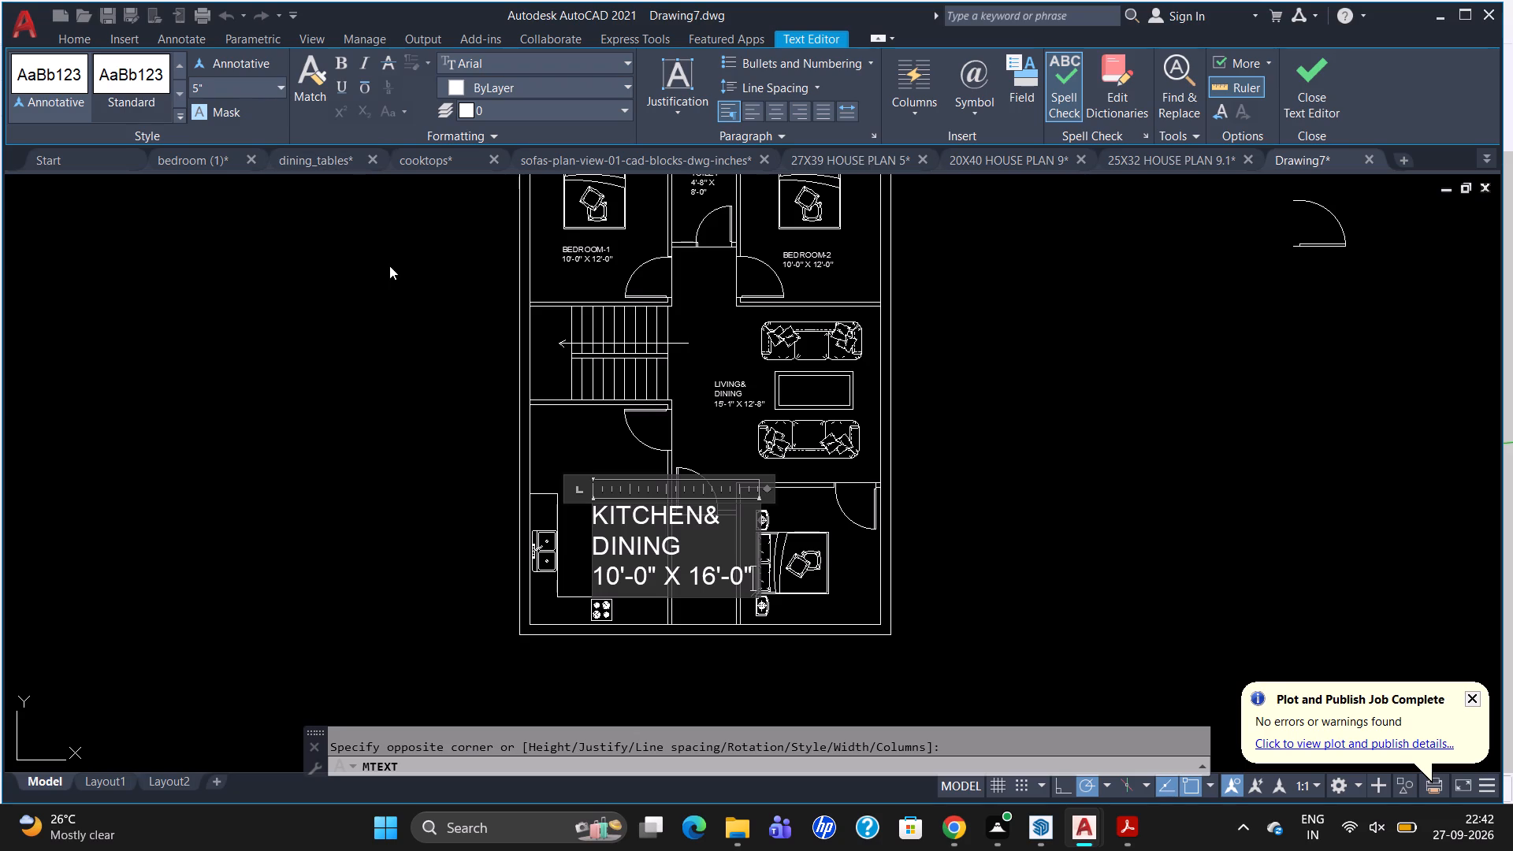
{"action": "key", "text": "Escape"}
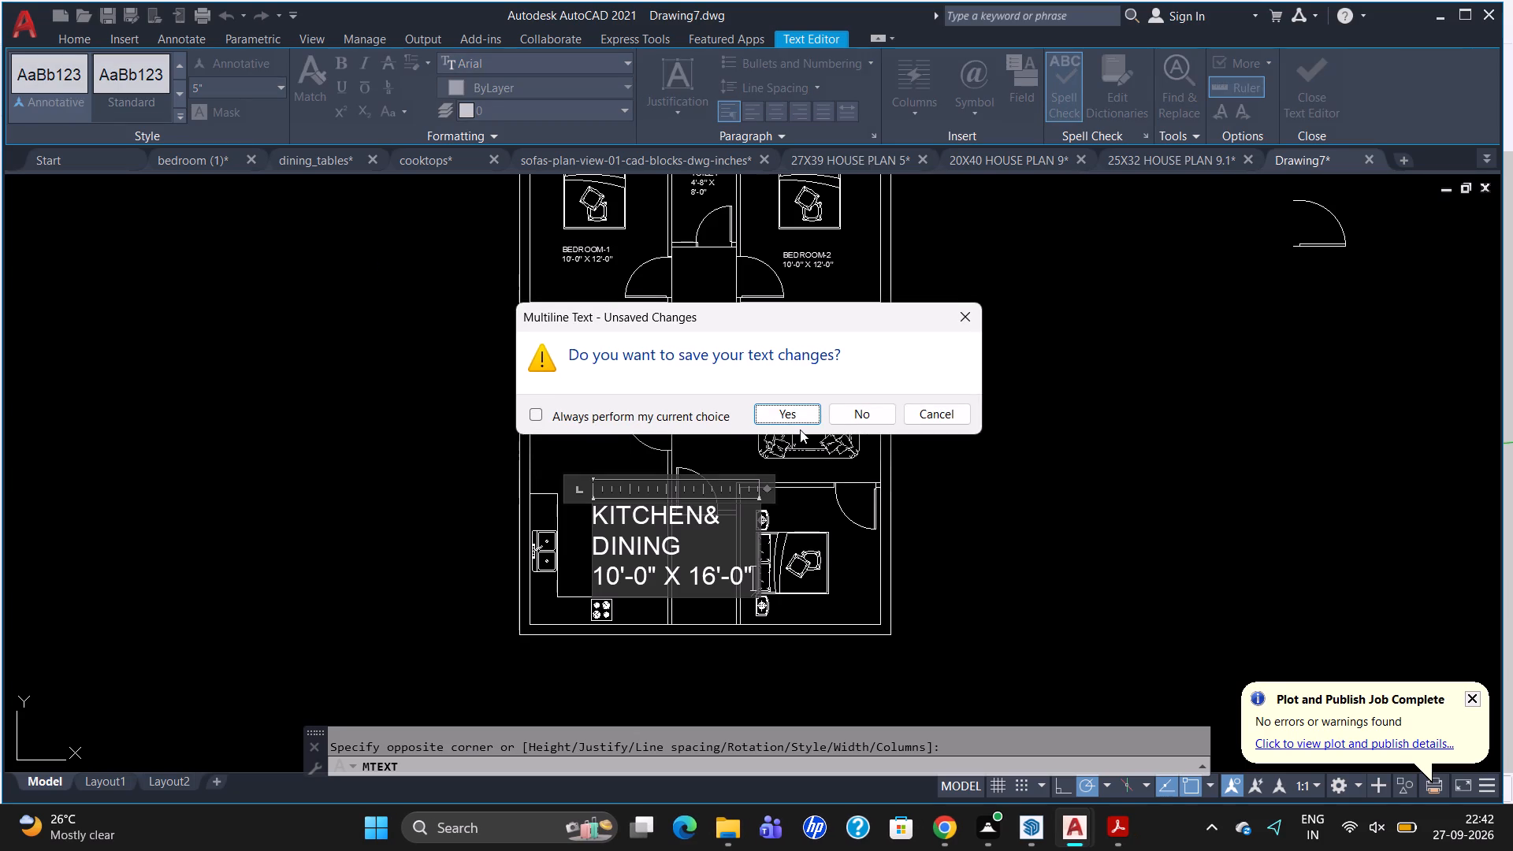
{"action": "key", "text": "Down"}
{"action": "key", "text": "Down"}
{"action": "key", "text": "Down"}
{"action": "key", "text": "Down"}
{"action": "key", "text": "Down"}
{"action": "key", "text": "Down"}
{"action": "key", "text": "Down"}
{"action": "key", "text": "Down"}
{"action": "key", "text": "Down"}
{"action": "key", "text": "Down"}
{"action": "key", "text": "Down"}
{"action": "key", "text": "Down"}
{"action": "key", "text": "Down"}
{"action": "key", "text": "Down"}
{"action": "key", "text": "Down"}
{"action": "key", "text": "Down"}
{"action": "key", "text": "Down"}
{"action": "key", "text": "Down"}
{"action": "key", "text": "Down"}
{"action": "key", "text": "Down"}
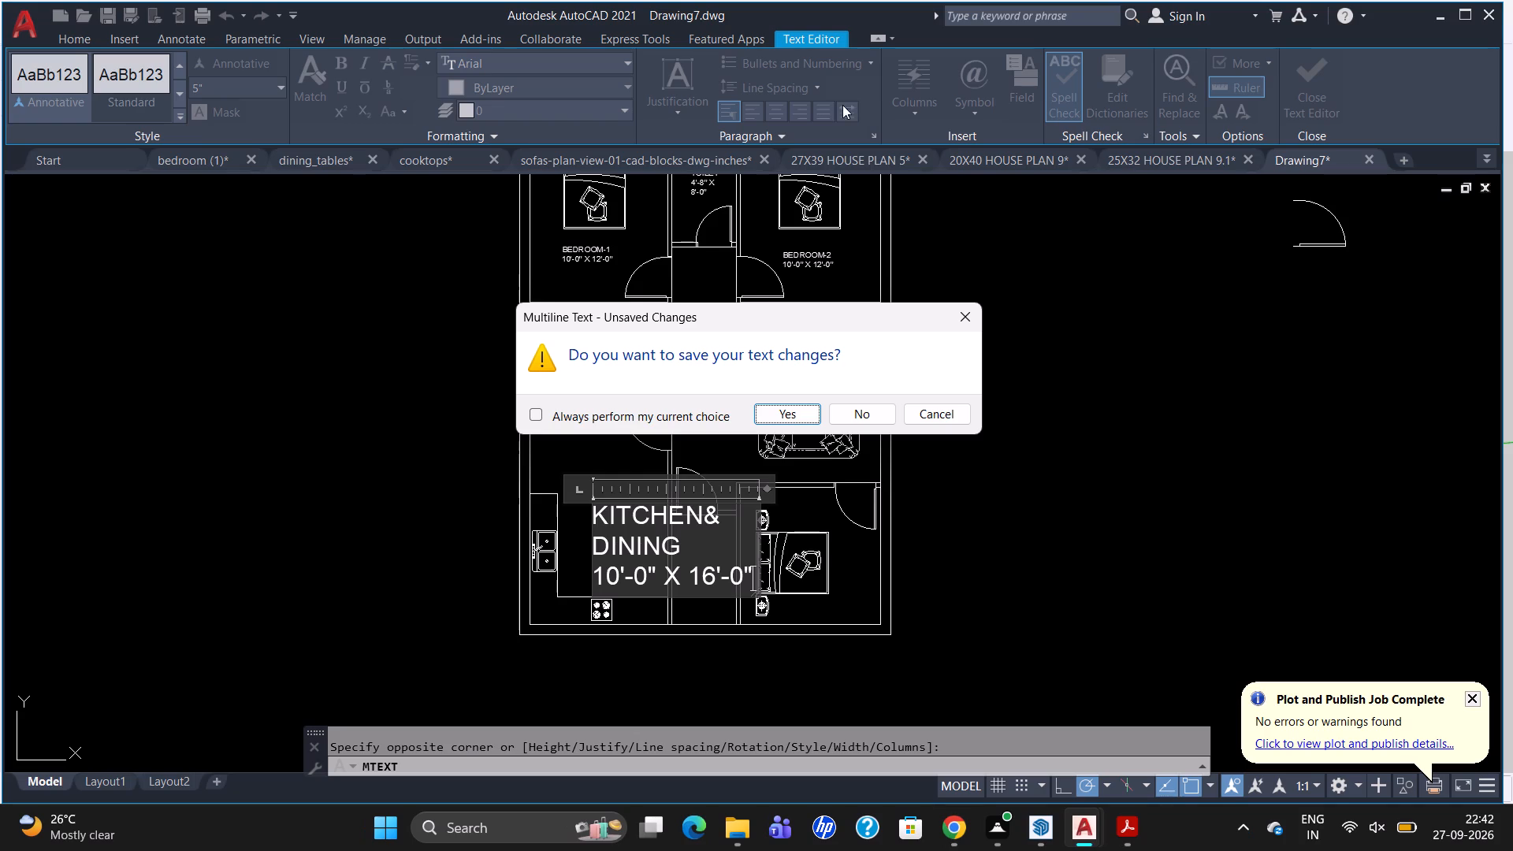
{"action": "left_click", "coordinate": [807, 416]}
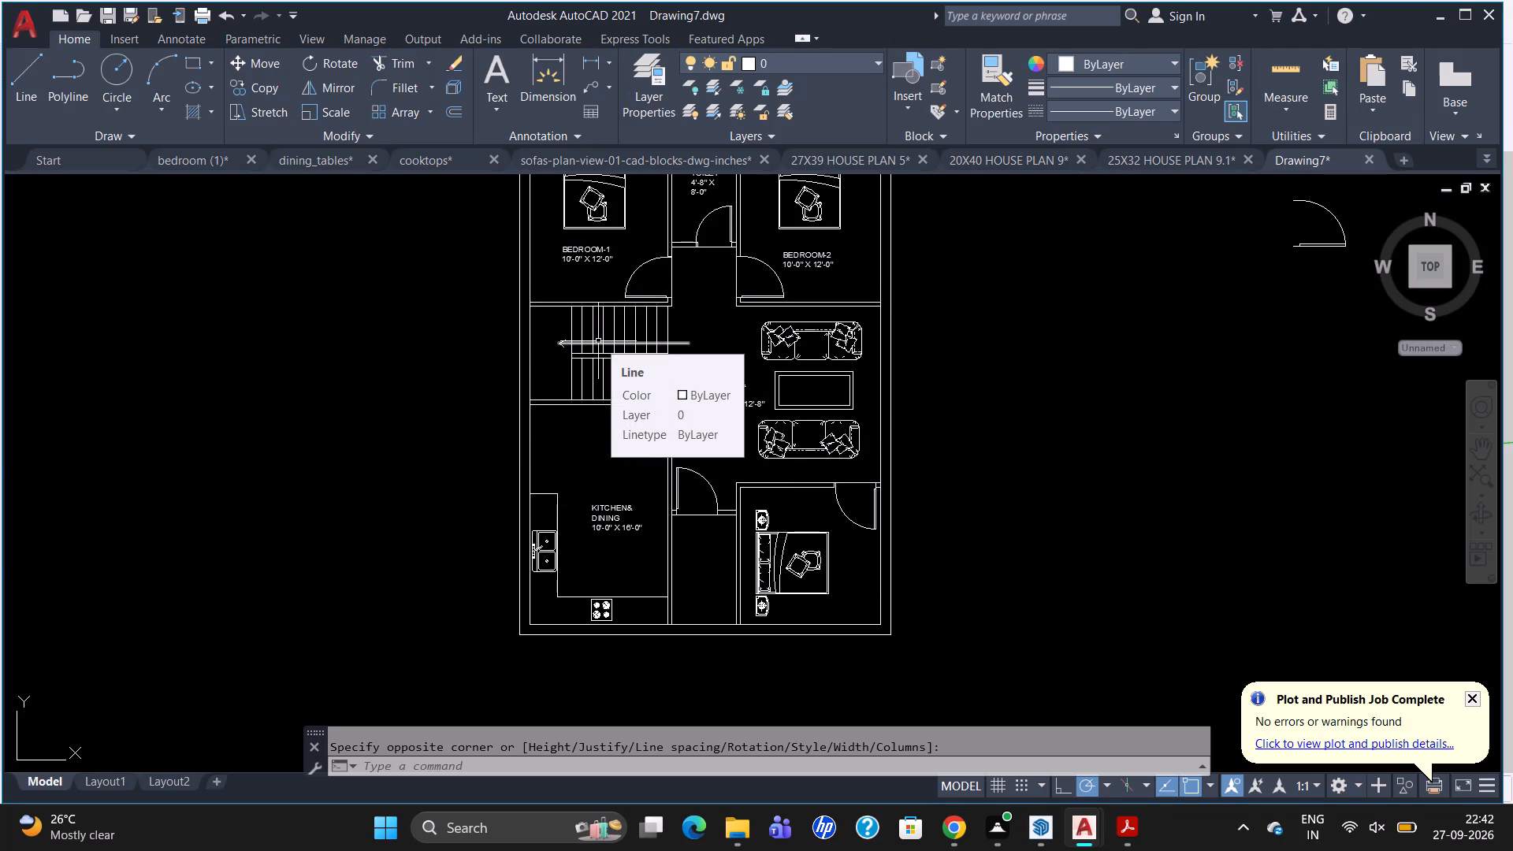
Add a 5" high multiline text label in the narrow space between the kitchen and the lower bedroom reading PASSAGE and 4'-2" X 8'-0".
{"action": "scroll", "coordinate": [598, 341], "scroll_direction": "down", "scroll_amount": 1}
{"action": "scroll", "coordinate": [598, 341], "scroll_direction": "left", "scroll_amount": 1}
{"action": "scroll", "coordinate": [598, 341], "scroll_direction": "right", "scroll_amount": 3}
{"action": "scroll", "coordinate": [598, 341], "scroll_direction": "left", "scroll_amount": 4}
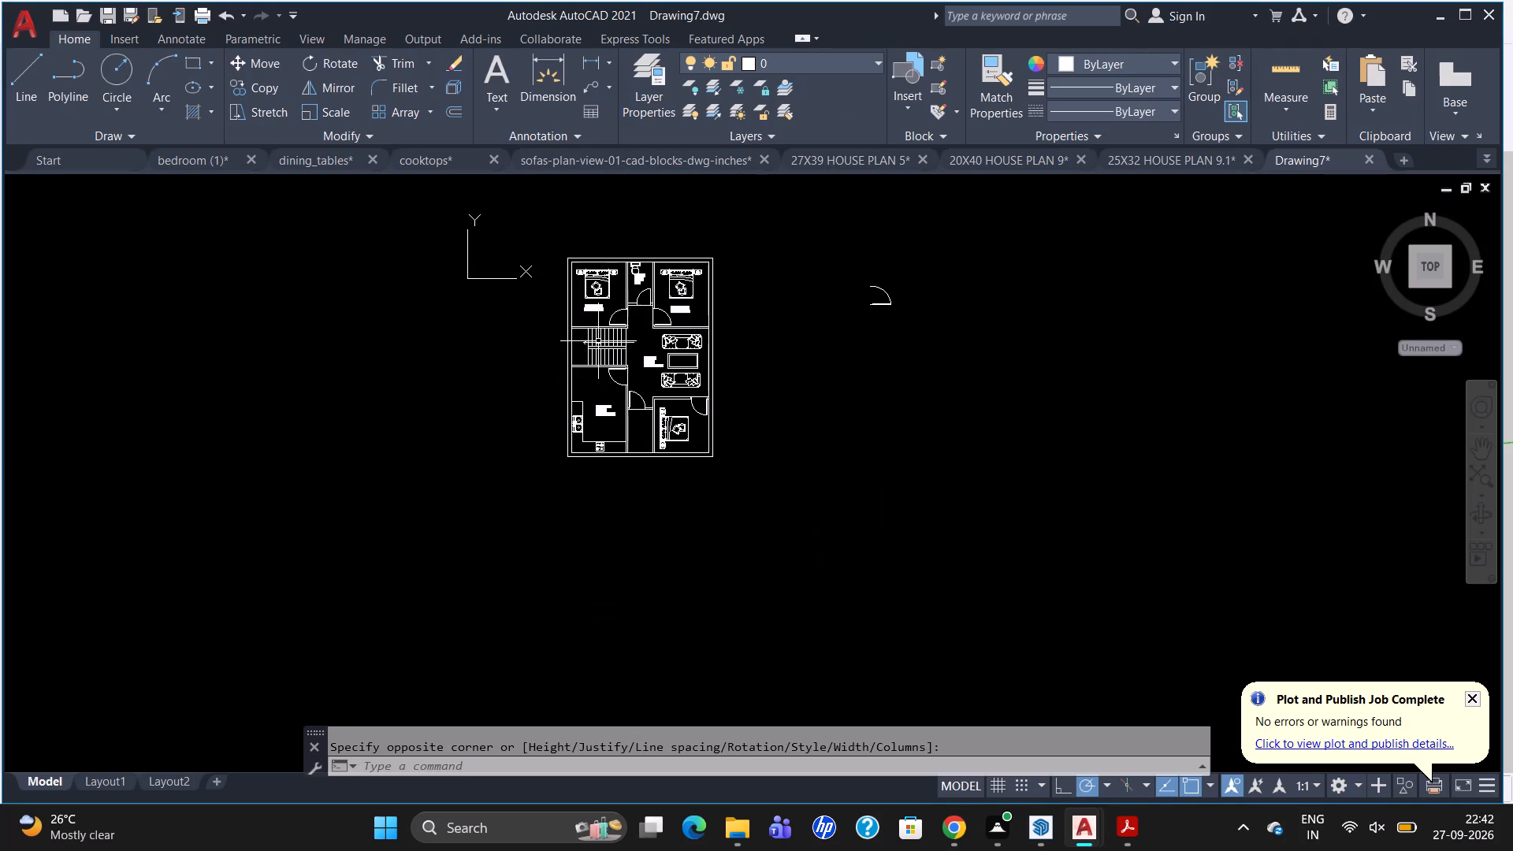
{"action": "scroll", "coordinate": [598, 341], "scroll_direction": "left", "scroll_amount": 3}
{"action": "scroll", "coordinate": [667, 428], "scroll_direction": "up", "scroll_amount": 2}
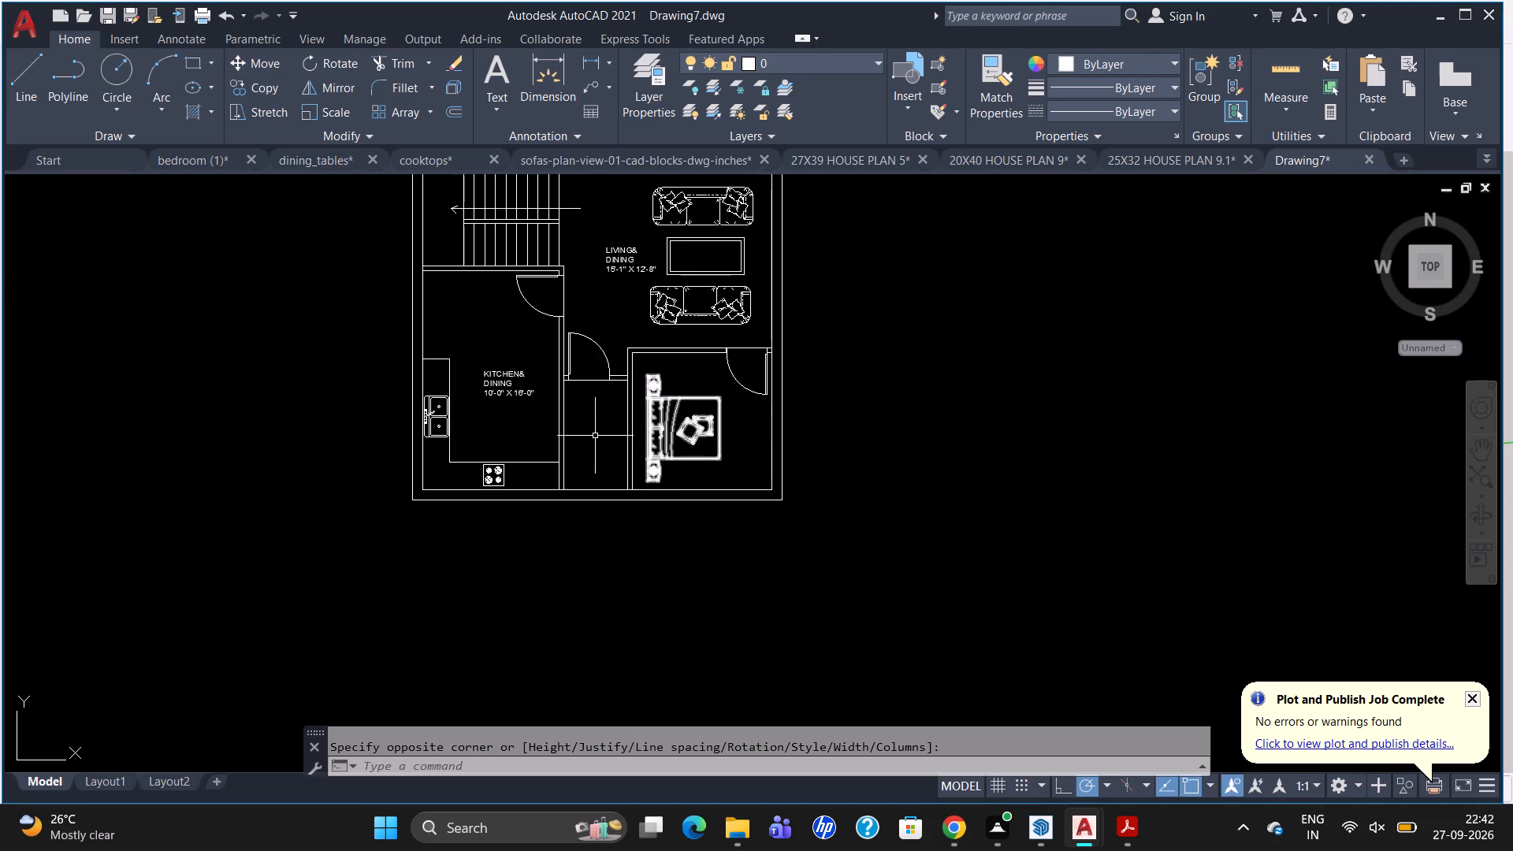
{"action": "scroll", "coordinate": [595, 431], "scroll_direction": "up", "scroll_amount": 3}
{"action": "key", "text": "t"}
{"action": "key", "text": "Return"}
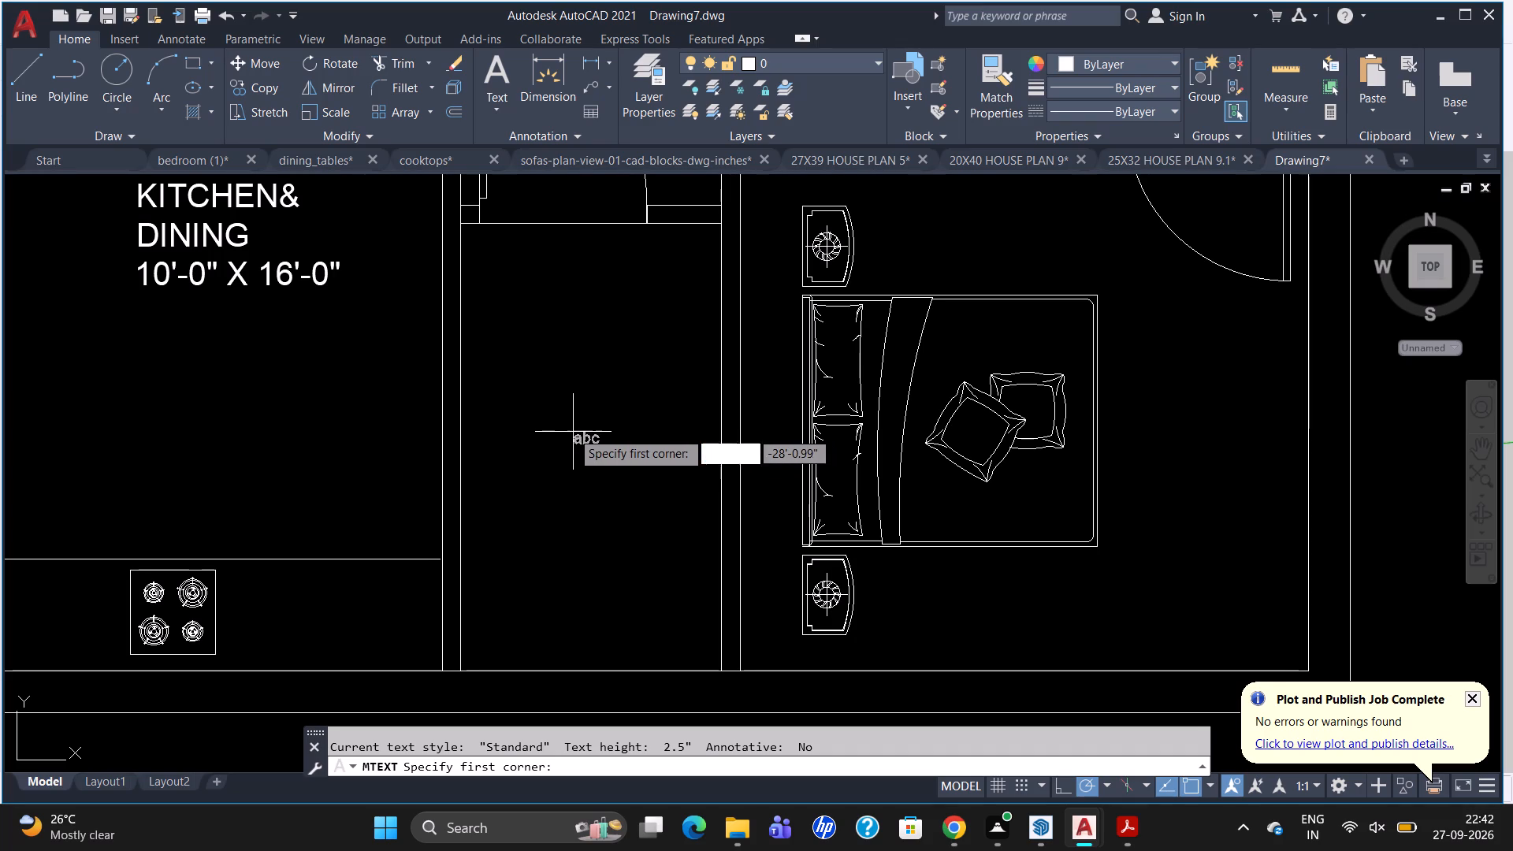
{"action": "left_click", "coordinate": [507, 425]}
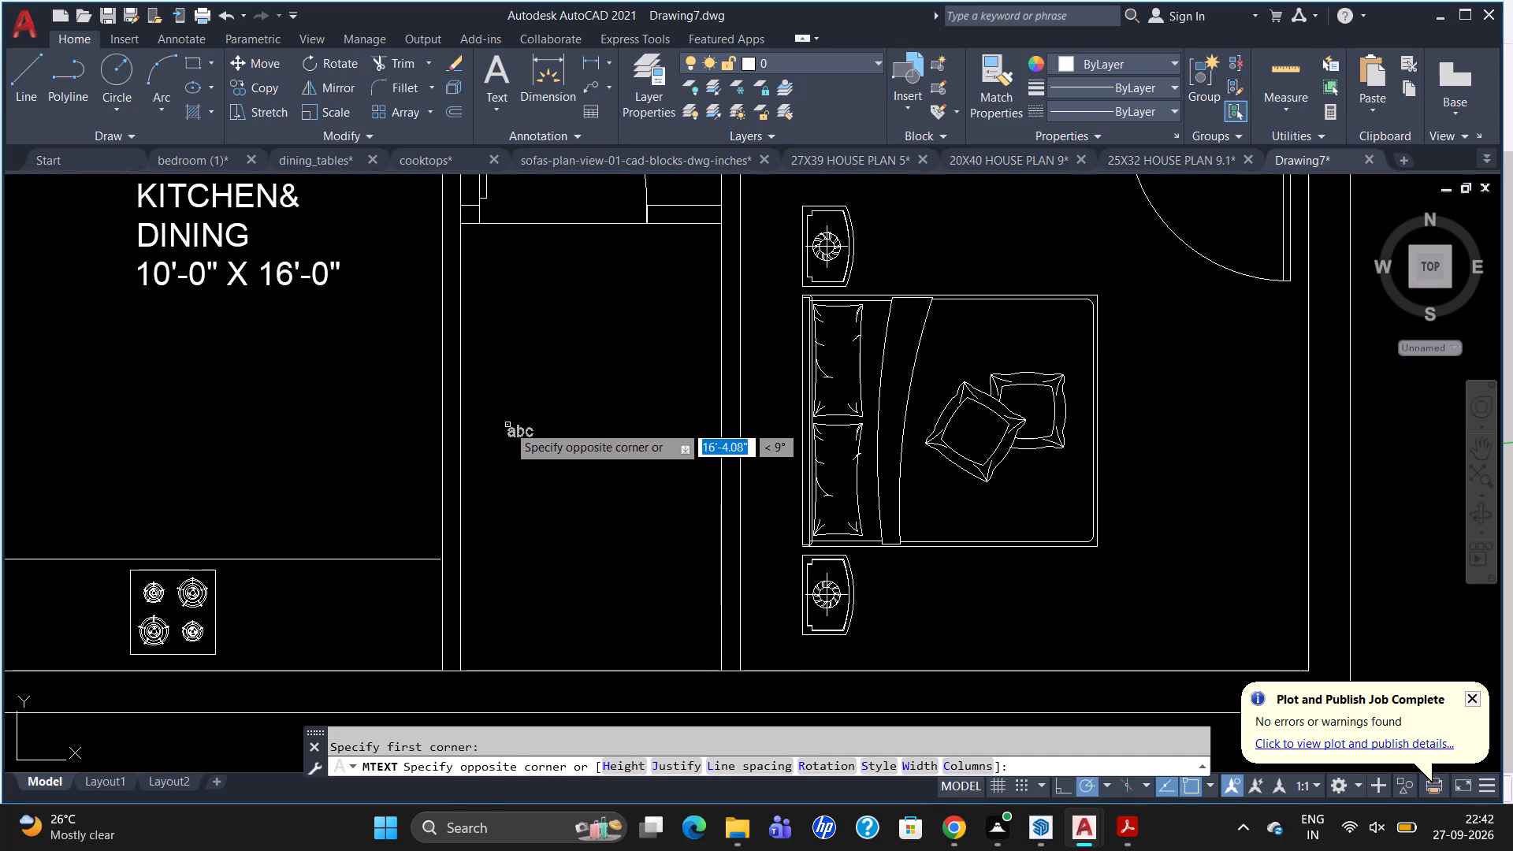
{"action": "left_click", "coordinate": [507, 425]}
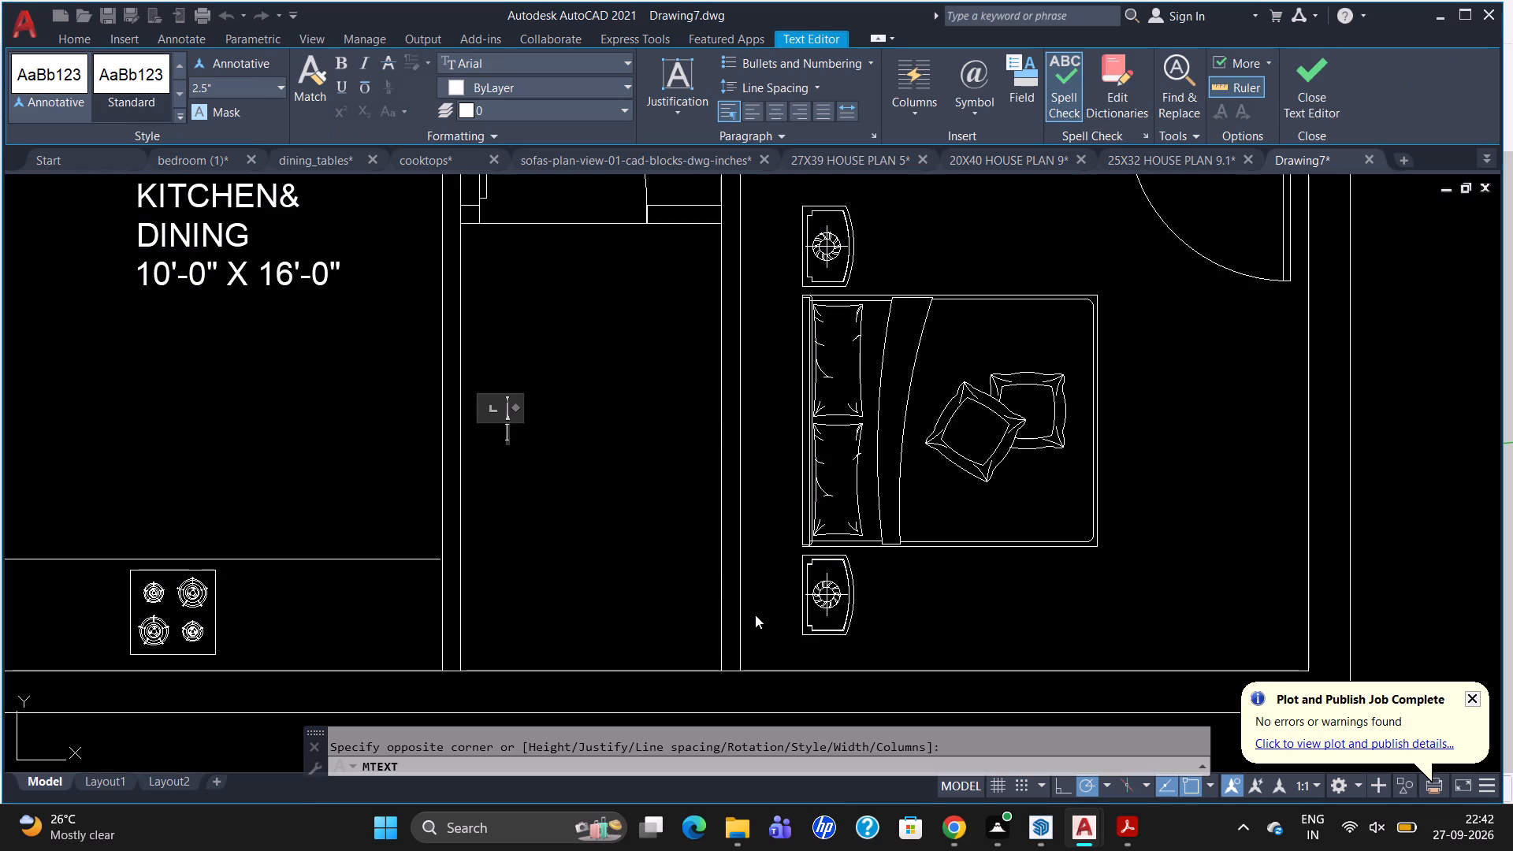
{"action": "left_click", "coordinate": [232, 87]}
{"action": "key", "text": "BackSpace"}
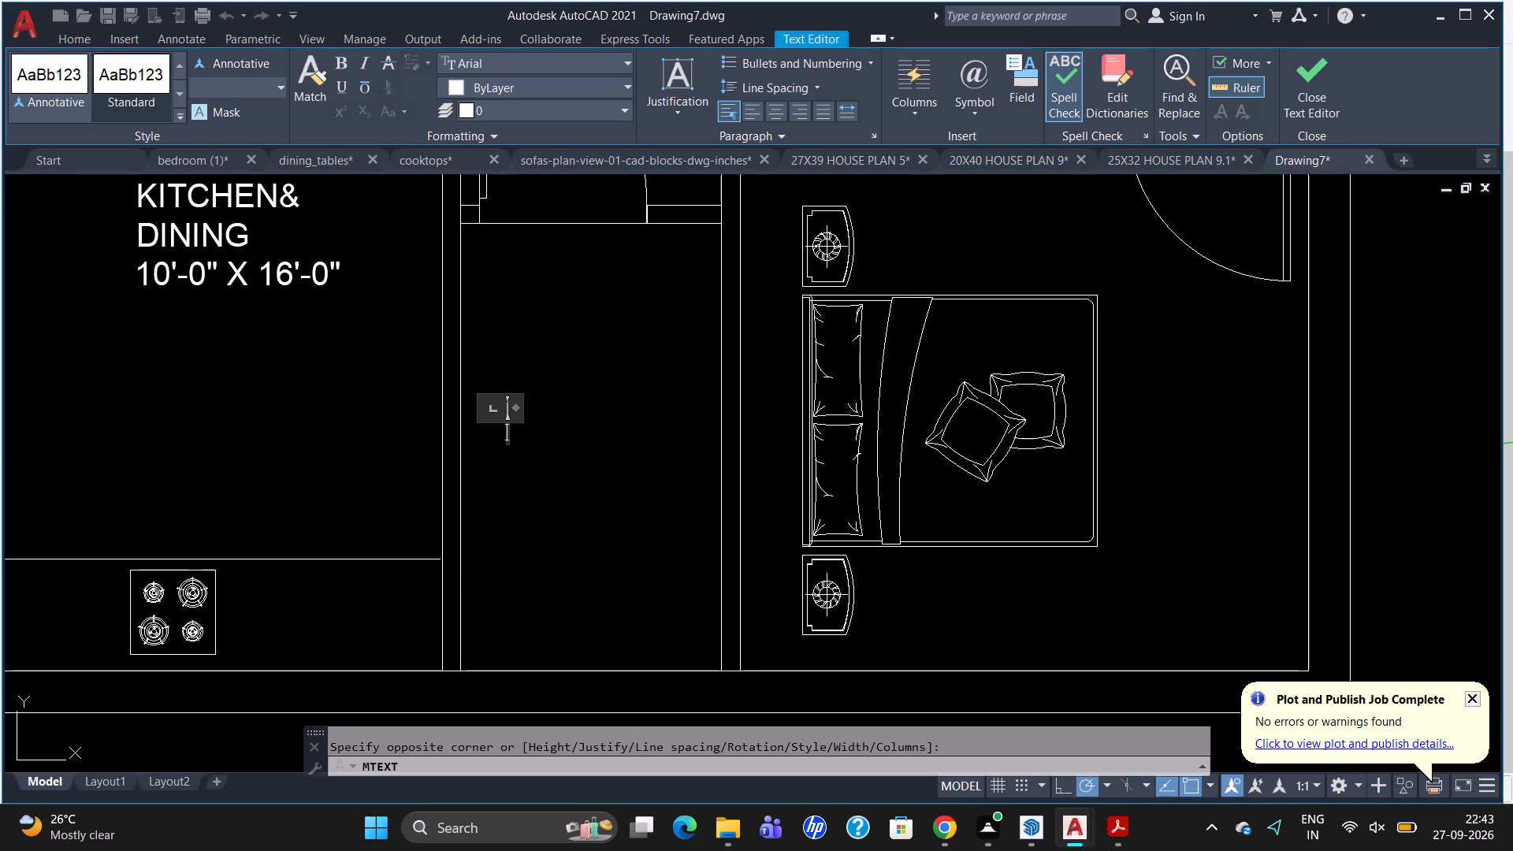
{"action": "key", "text": "p"}
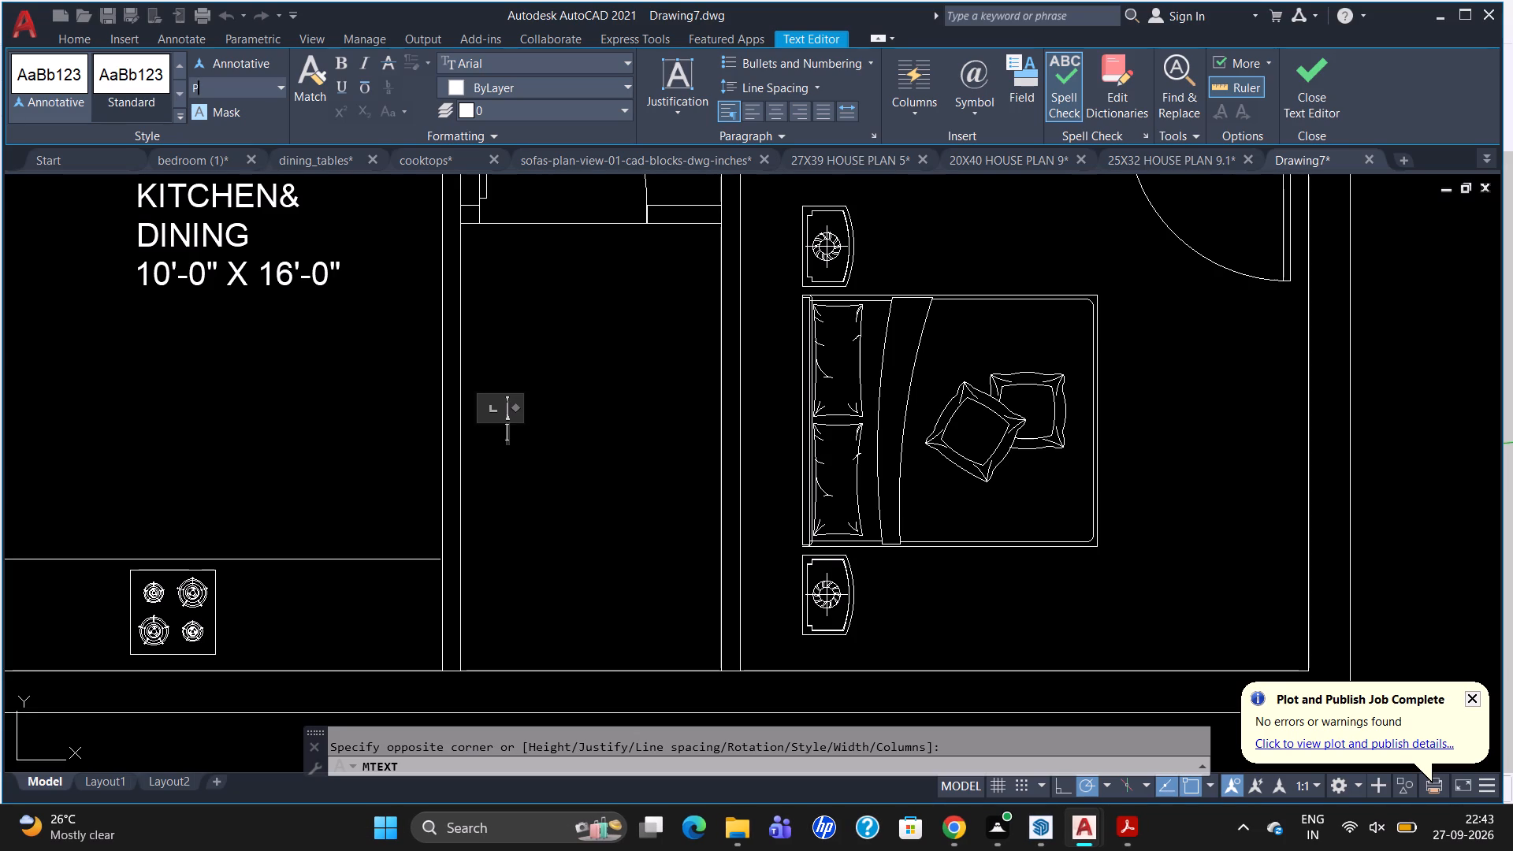
{"action": "key", "text": "BackSpace"}
{"action": "key", "text": "5"}
{"action": "key", "text": "Return"}
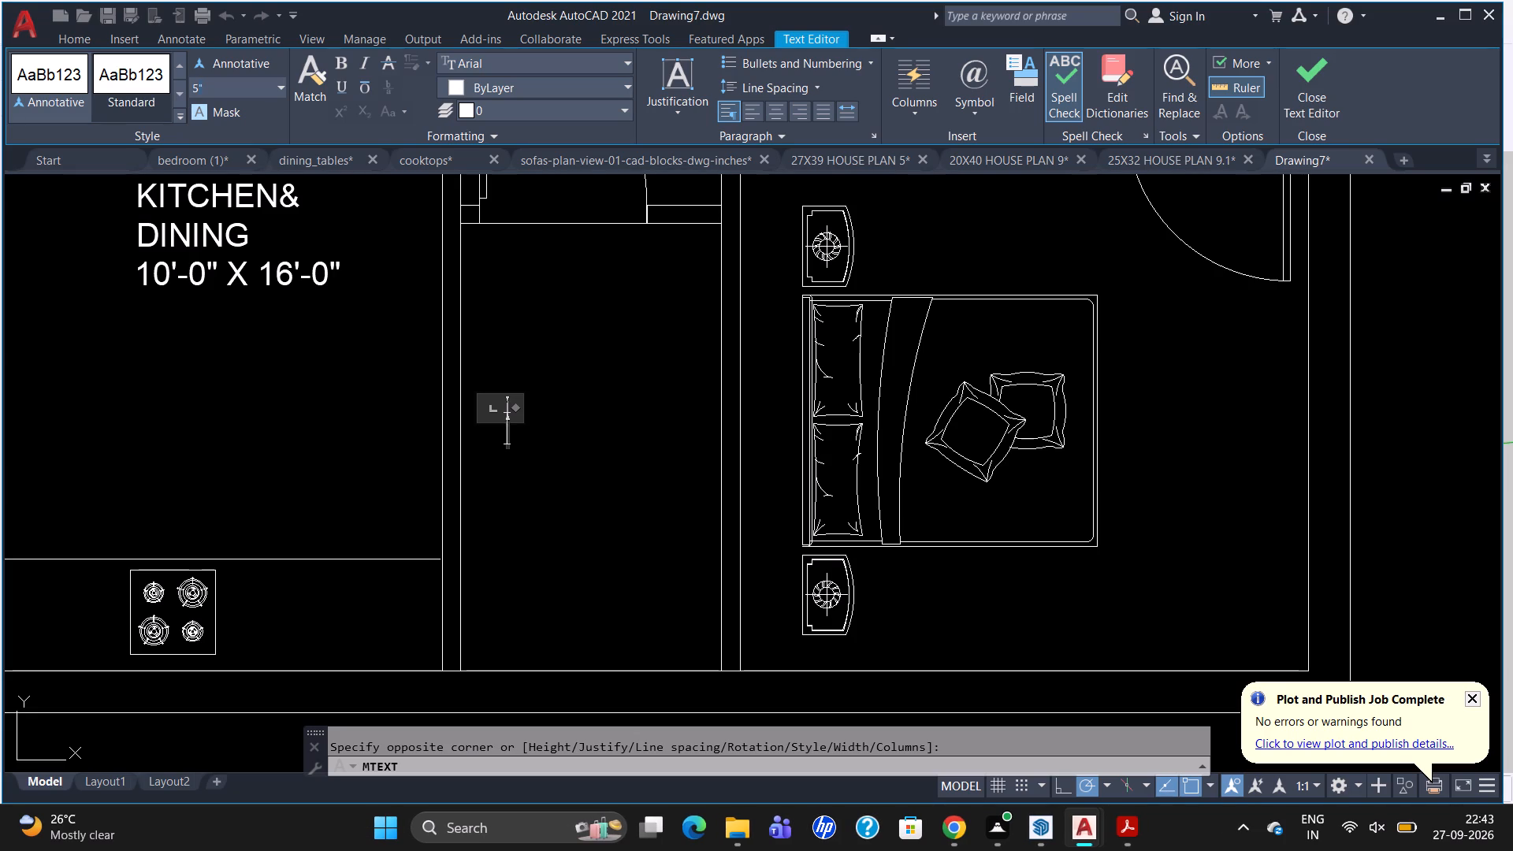
{"action": "type", "text": "PASSAGE"}
{"action": "key", "text": "Return"}
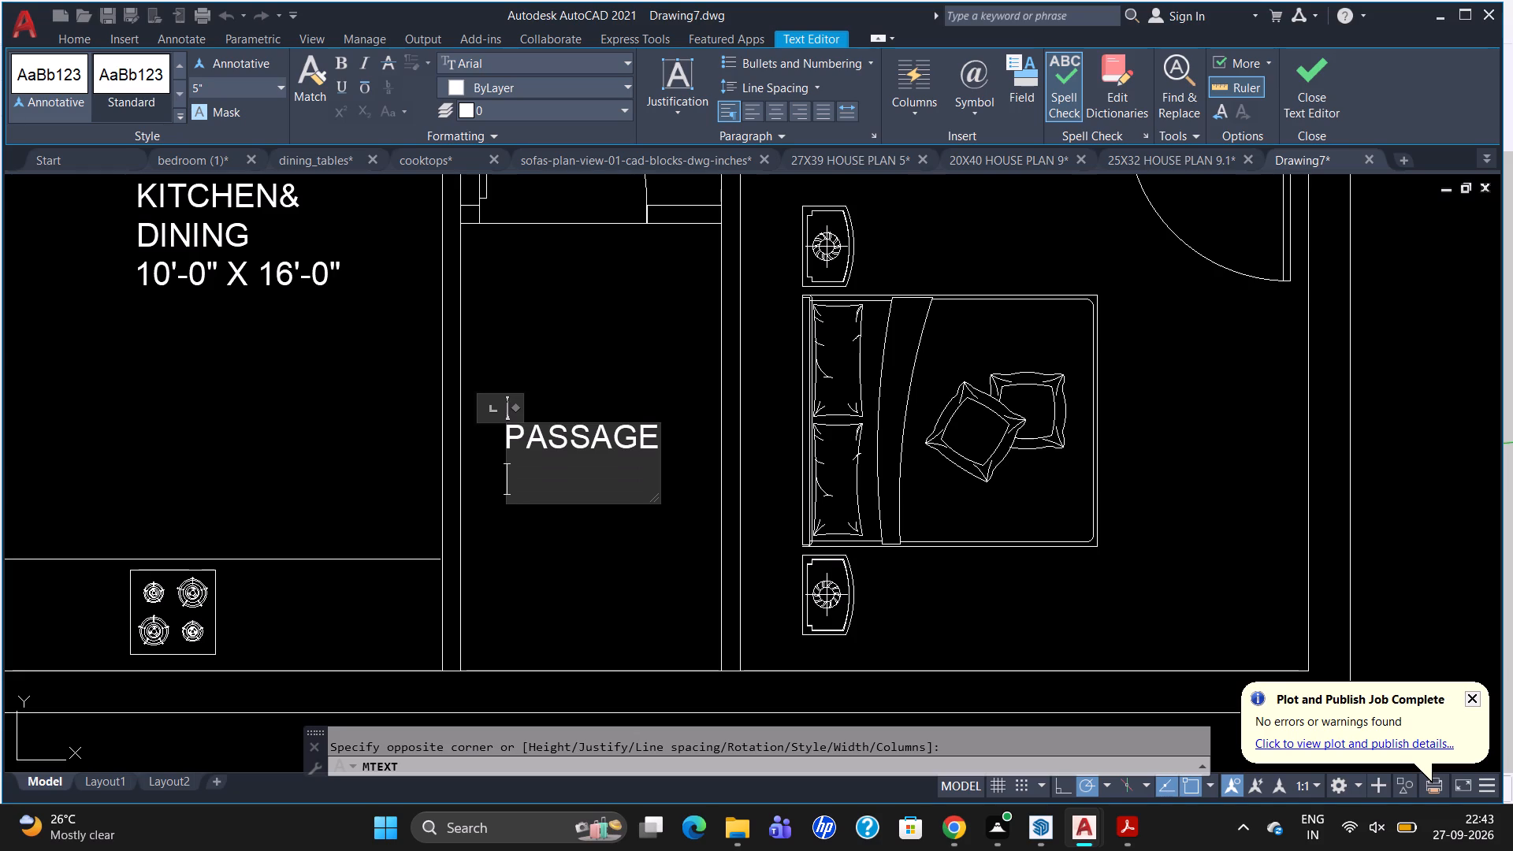
{"action": "key", "text": "4"}
{"action": "type", "text": "'-"}
{"action": "type", "text": "2\" X"}
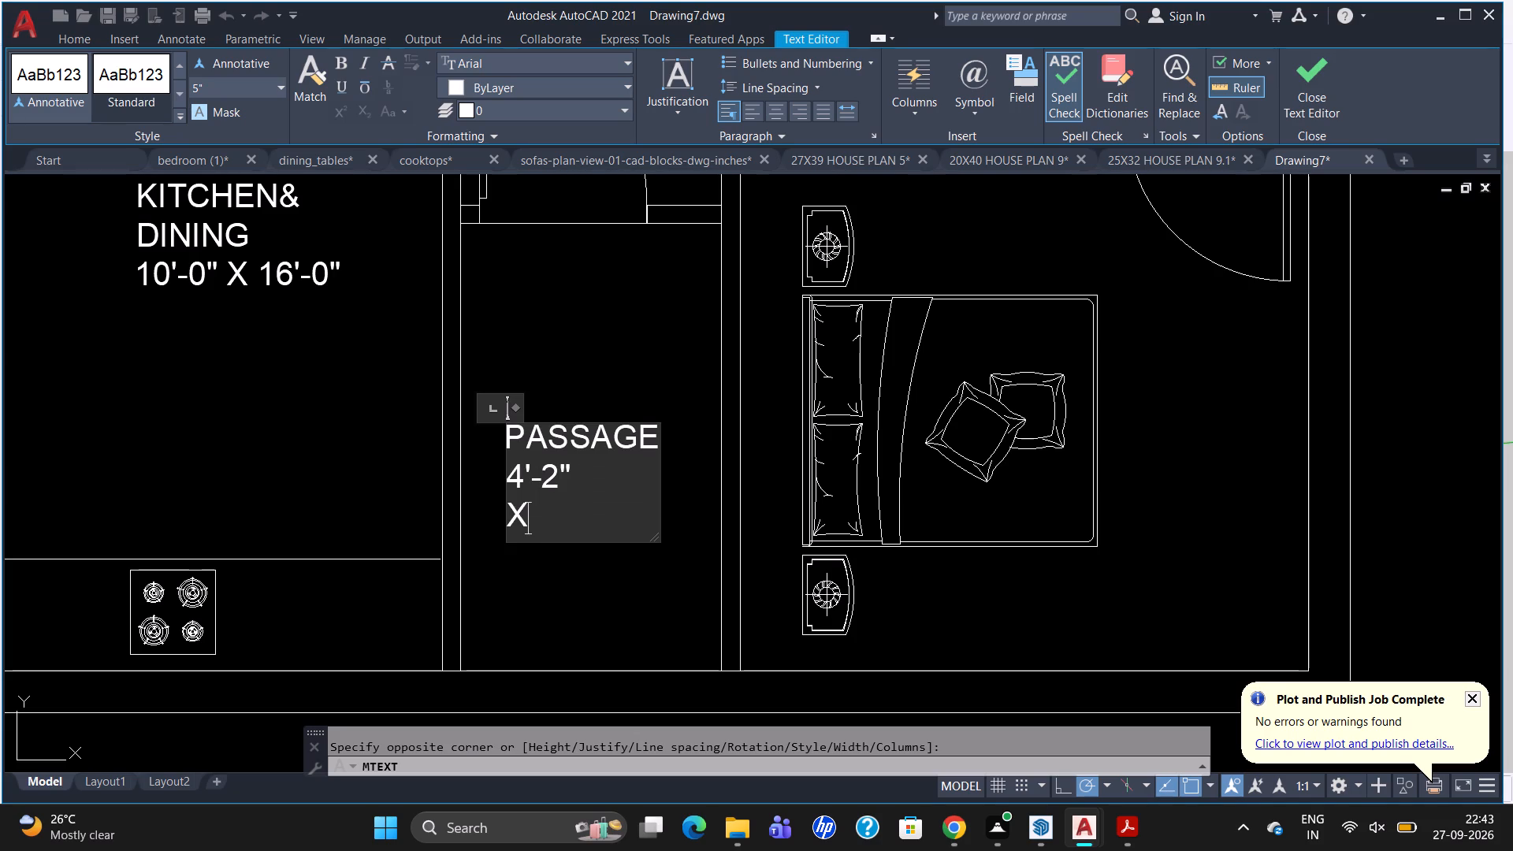
{"action": "key", "text": "space"}
{"action": "type", "text": "8'-0\""}
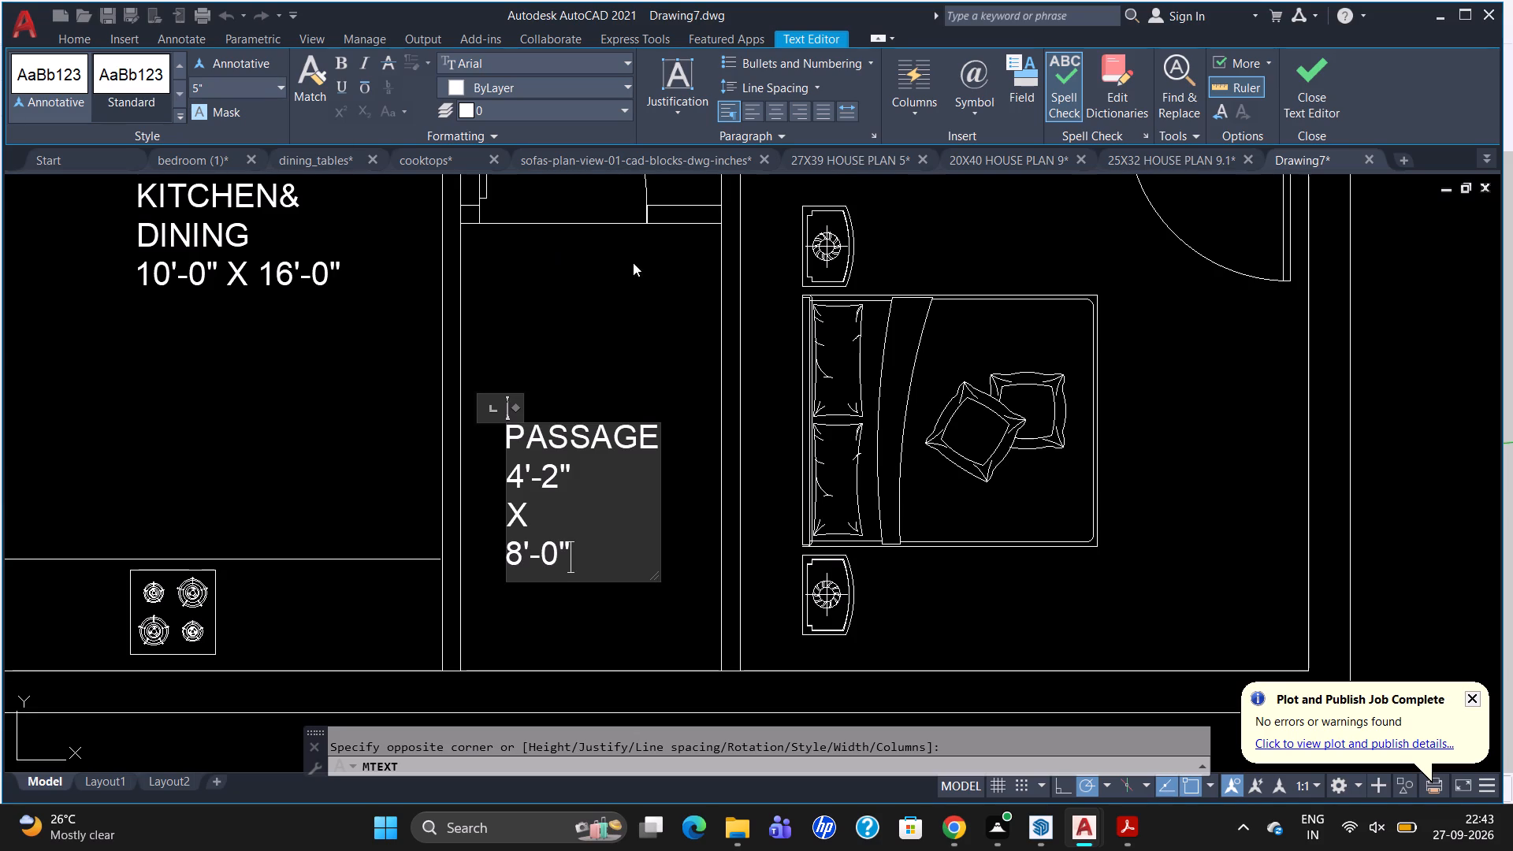
{"action": "left_click", "coordinate": [626, 273]}
Widen the PASSAGE label's text frame so that 4'-2" X 8'-0" fits on one line.
{"action": "double_click", "coordinate": [567, 448]}
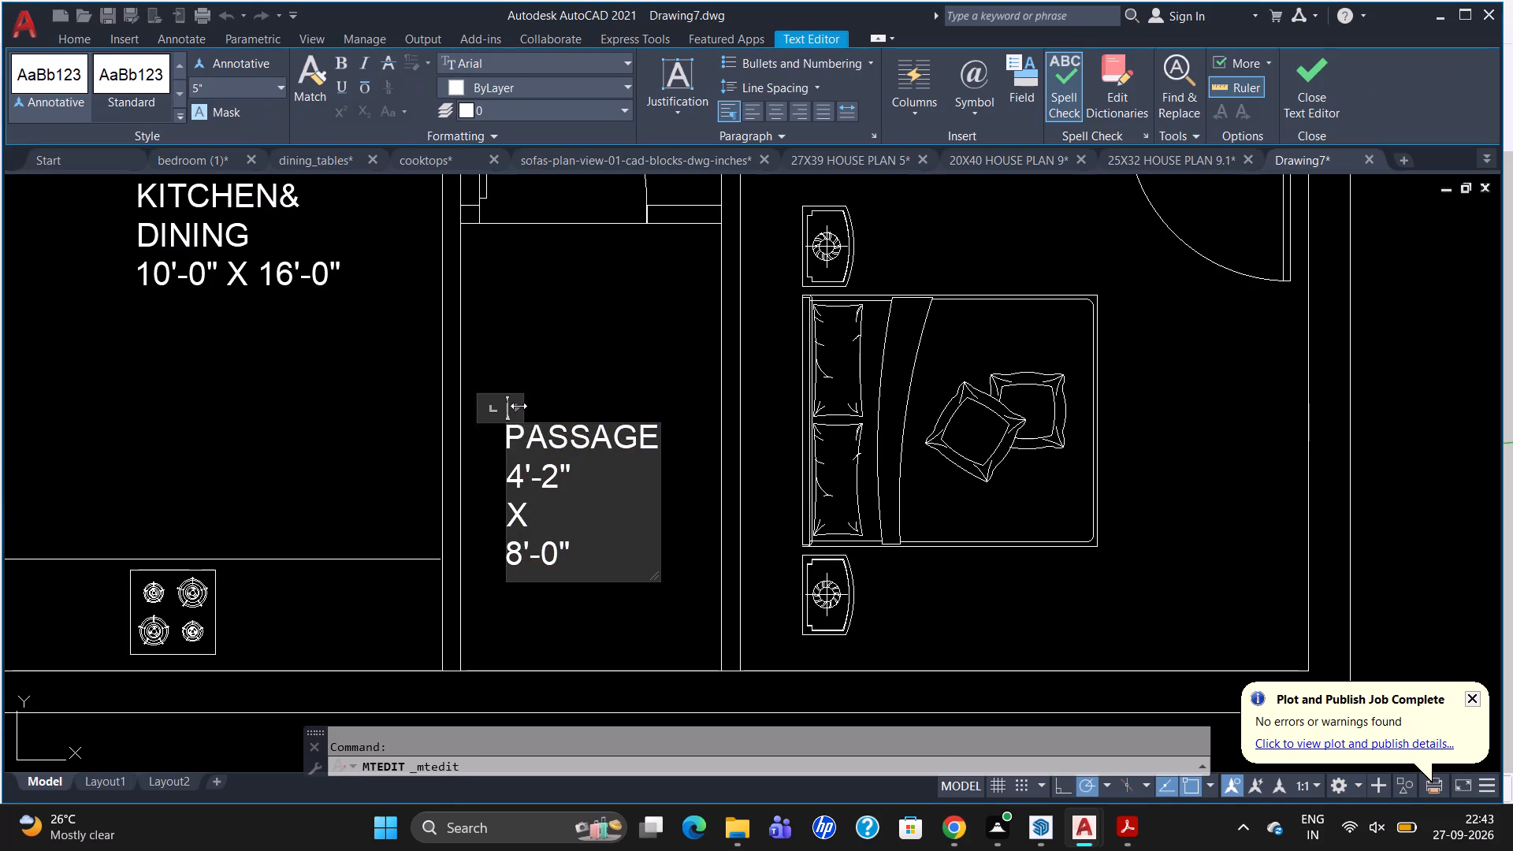
{"action": "left_click_drag", "start_coordinate": [519, 406], "coordinate": [753, 420]}
{"action": "left_click", "coordinate": [612, 500]}
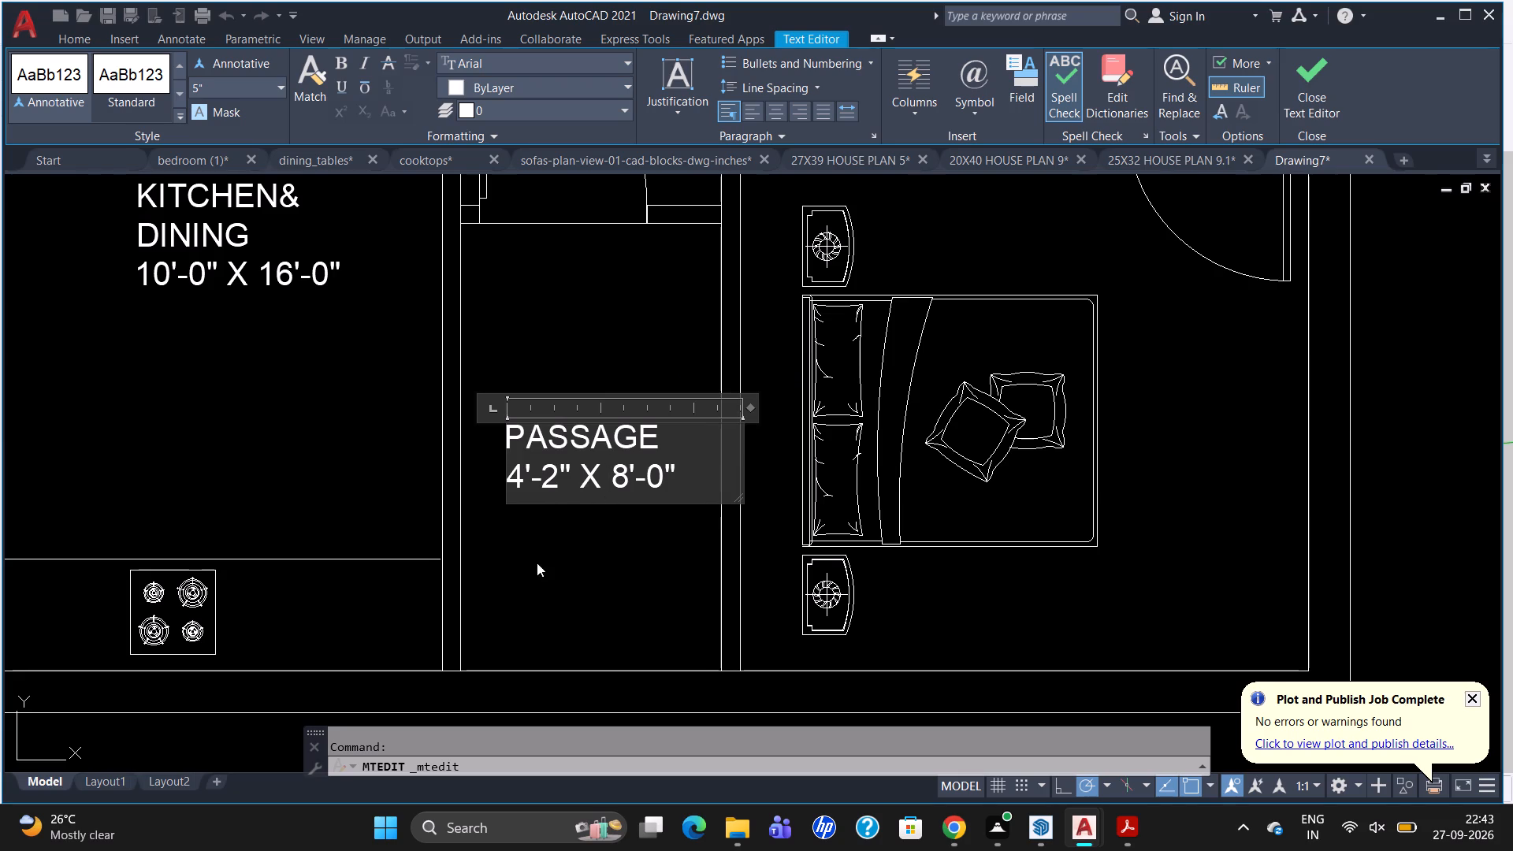
{"action": "left_click", "coordinate": [546, 568]}
Add a 5" high multiline text label below the bed in the bedroom beside the passage reading BEDROOM-3 and 10'-6" X 10'-0".
{"action": "scroll", "coordinate": [654, 449], "scroll_direction": "down", "scroll_amount": 3}
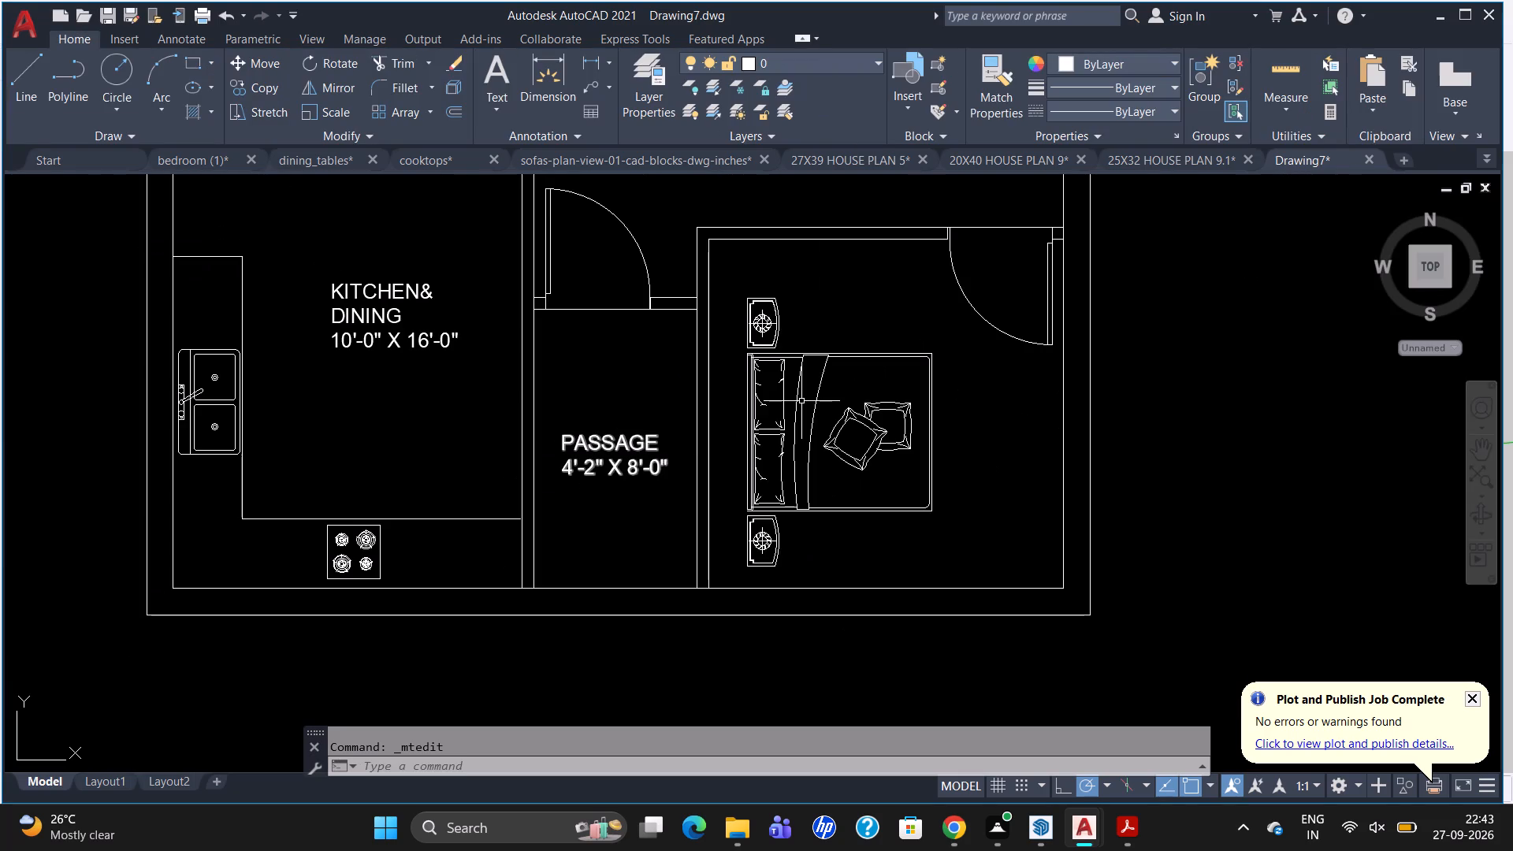
{"action": "scroll", "coordinate": [804, 401], "scroll_direction": "down", "scroll_amount": 2}
{"action": "scroll", "coordinate": [865, 418], "scroll_direction": "up", "scroll_amount": 1}
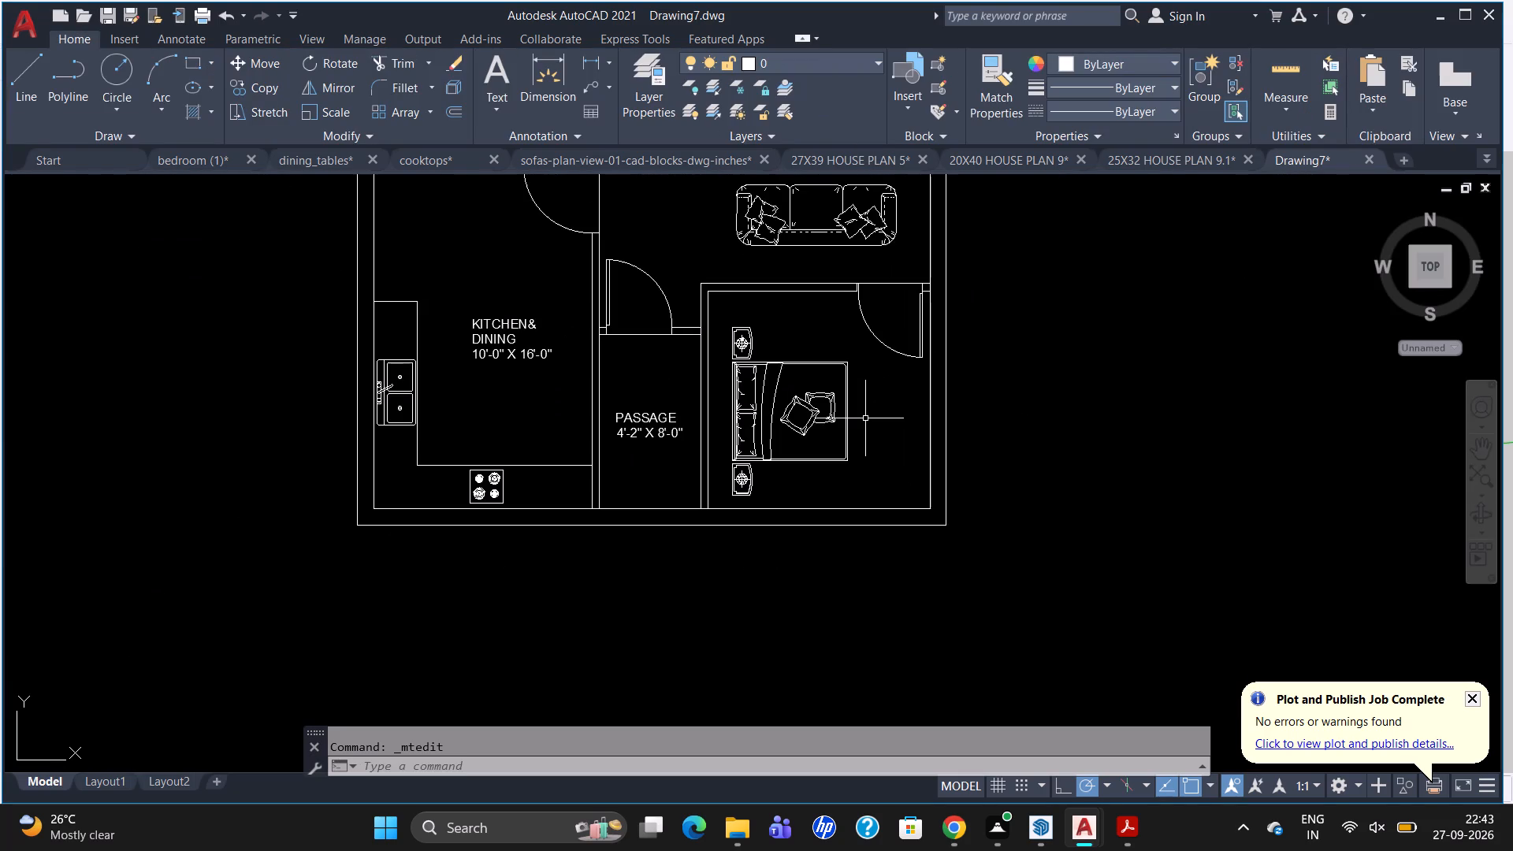
{"action": "key", "text": "t"}
{"action": "key", "text": "Return"}
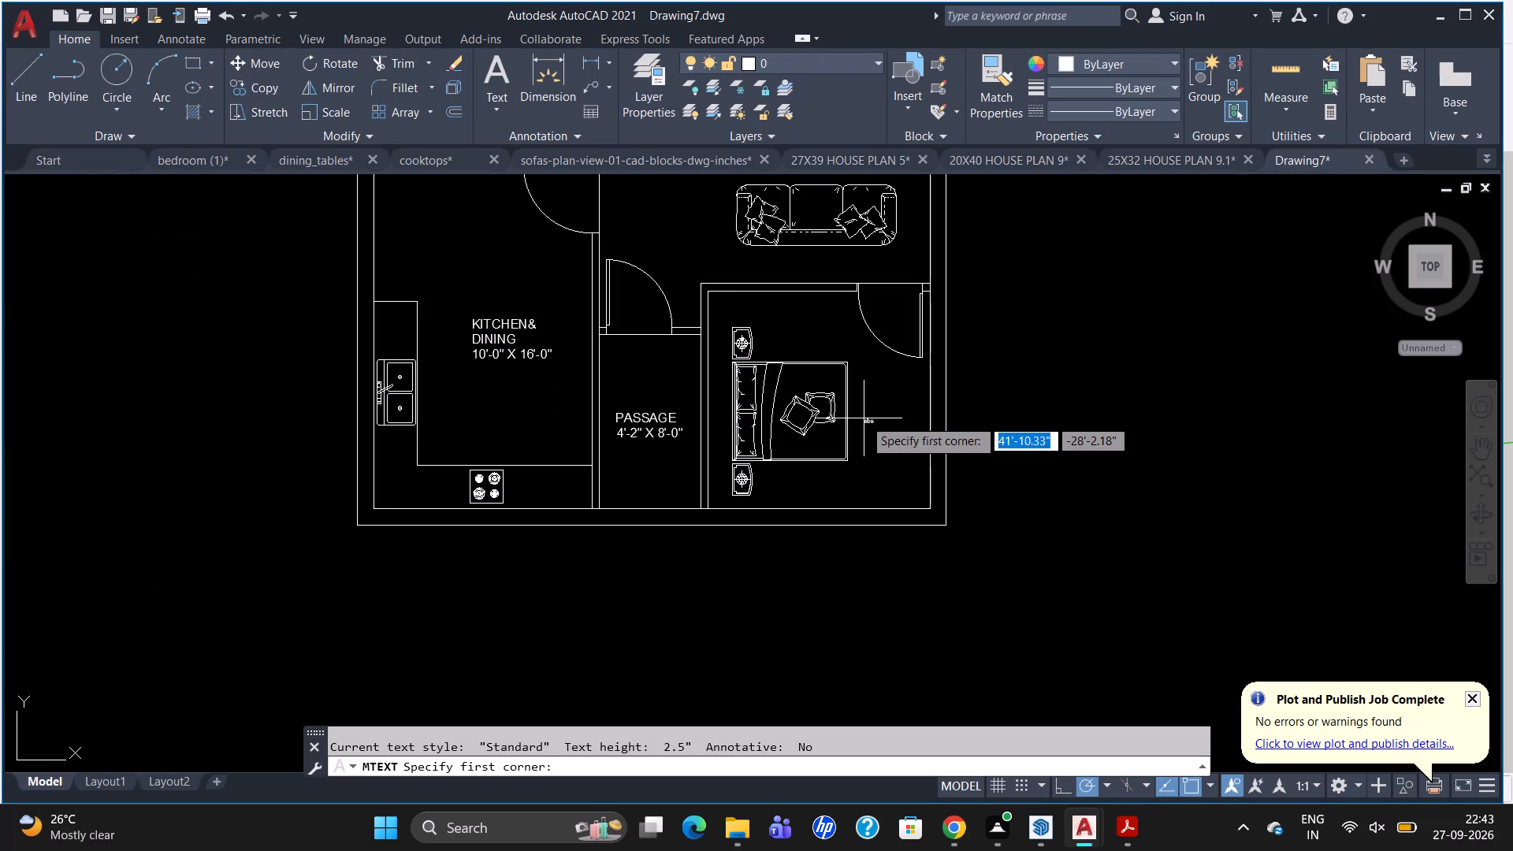
{"action": "scroll", "coordinate": [801, 472], "scroll_direction": "up", "scroll_amount": 3}
{"action": "left_click", "coordinate": [801, 471]}
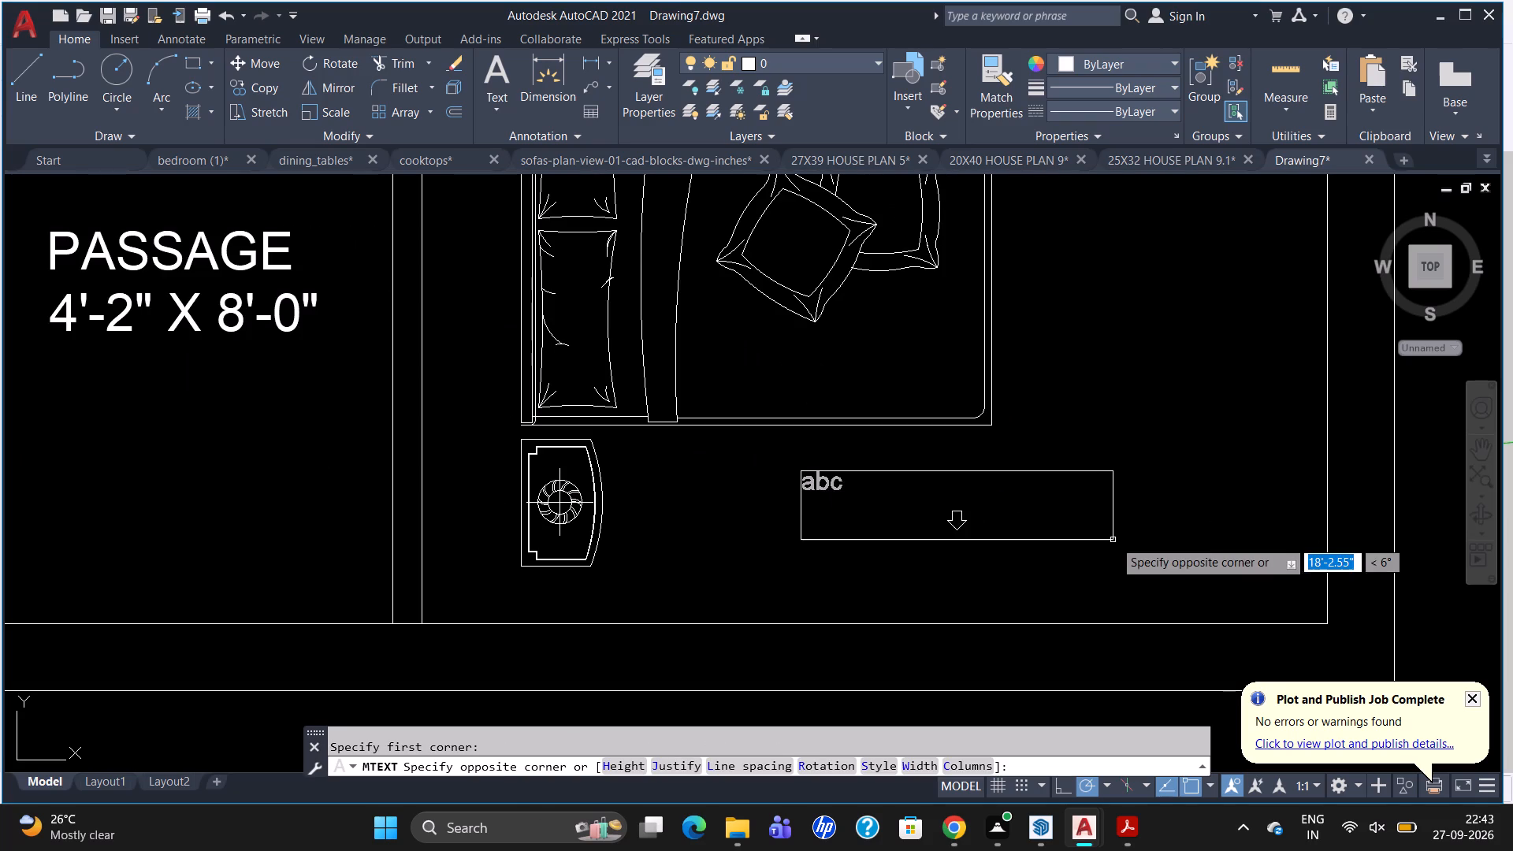
{"action": "left_click", "coordinate": [1136, 540]}
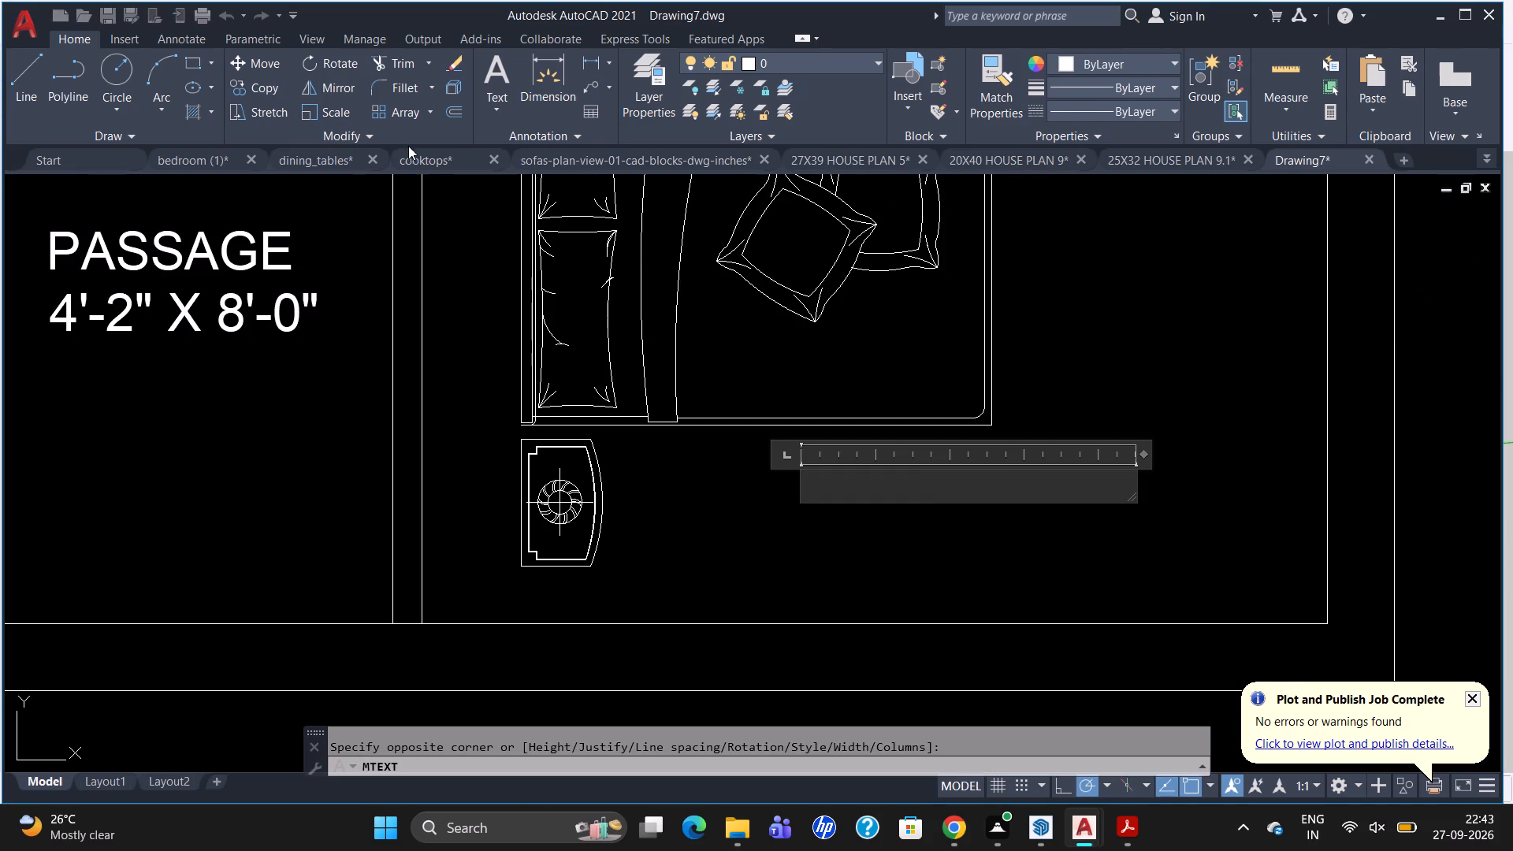
{"action": "left_click", "coordinate": [242, 89]}
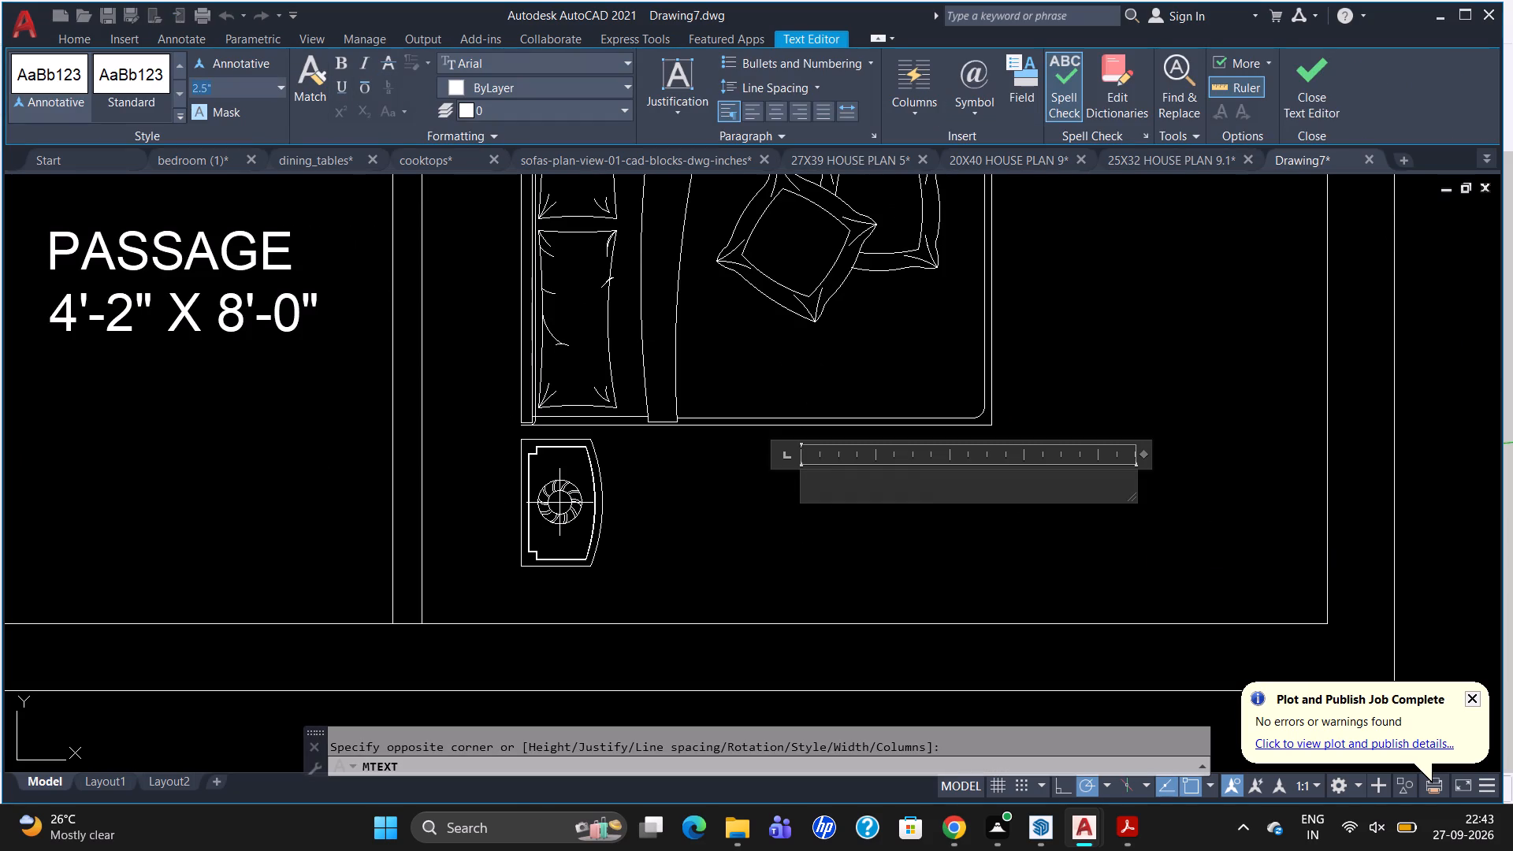
{"action": "key", "text": "BackSpace"}
{"action": "key", "text": "5"}
{"action": "key", "text": "Return"}
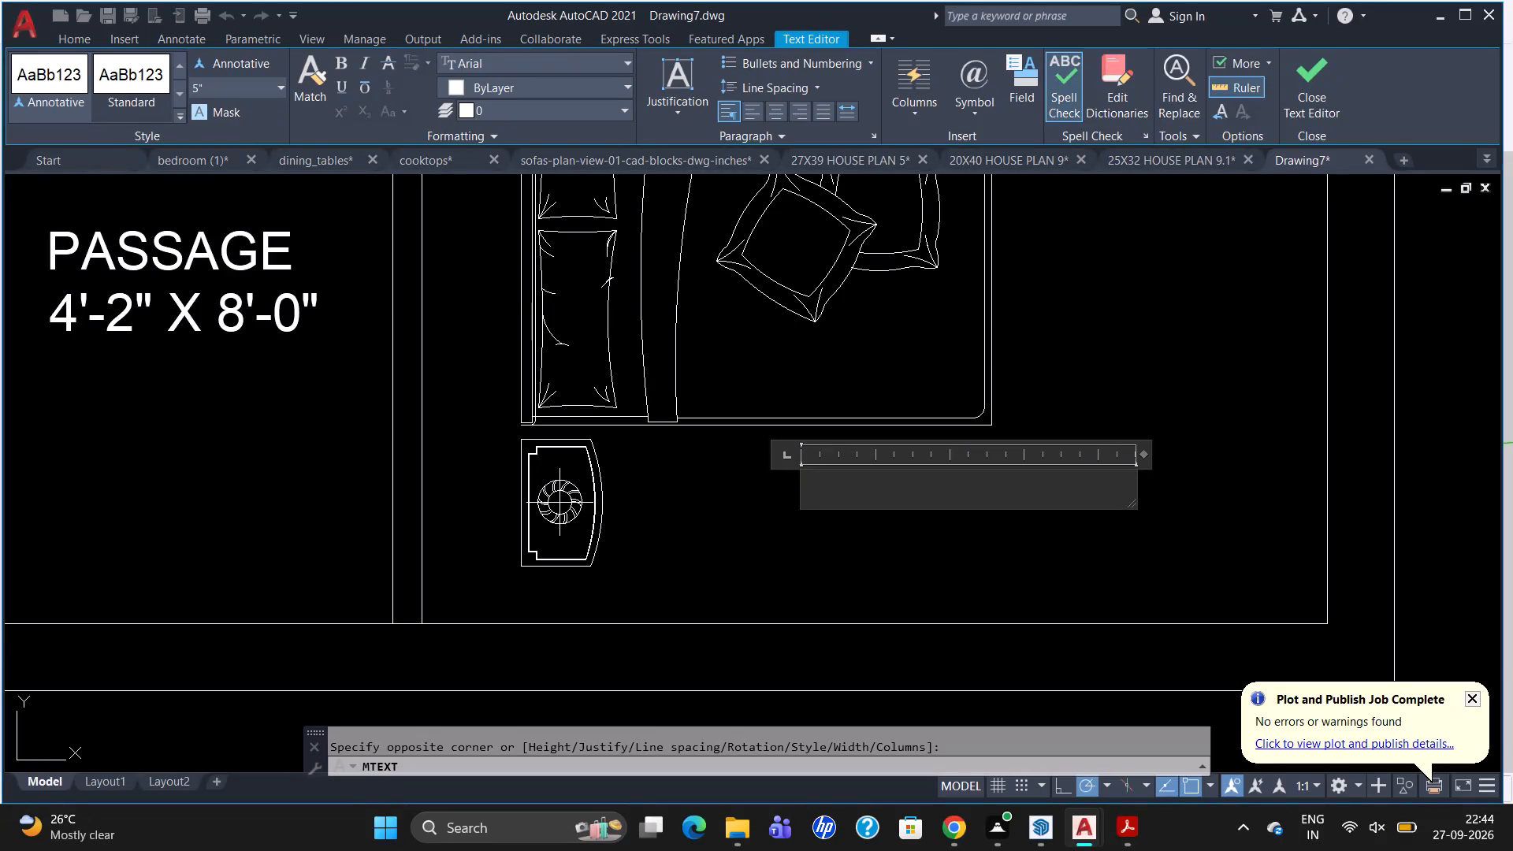
{"action": "type", "text": "BEDROOM-"}
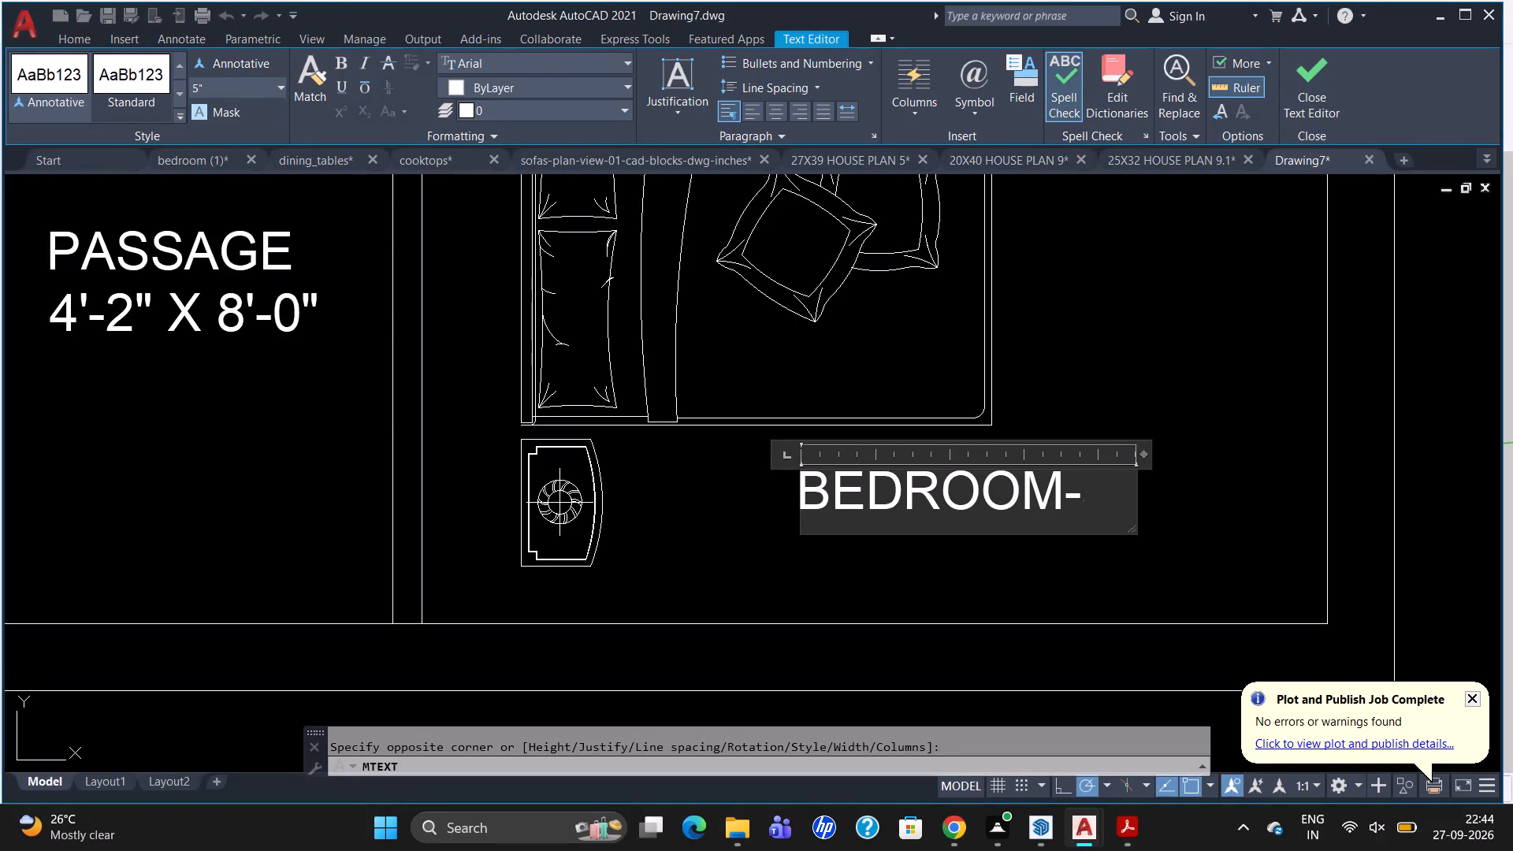
{"action": "key", "text": "3"}
{"action": "key", "text": "Return"}
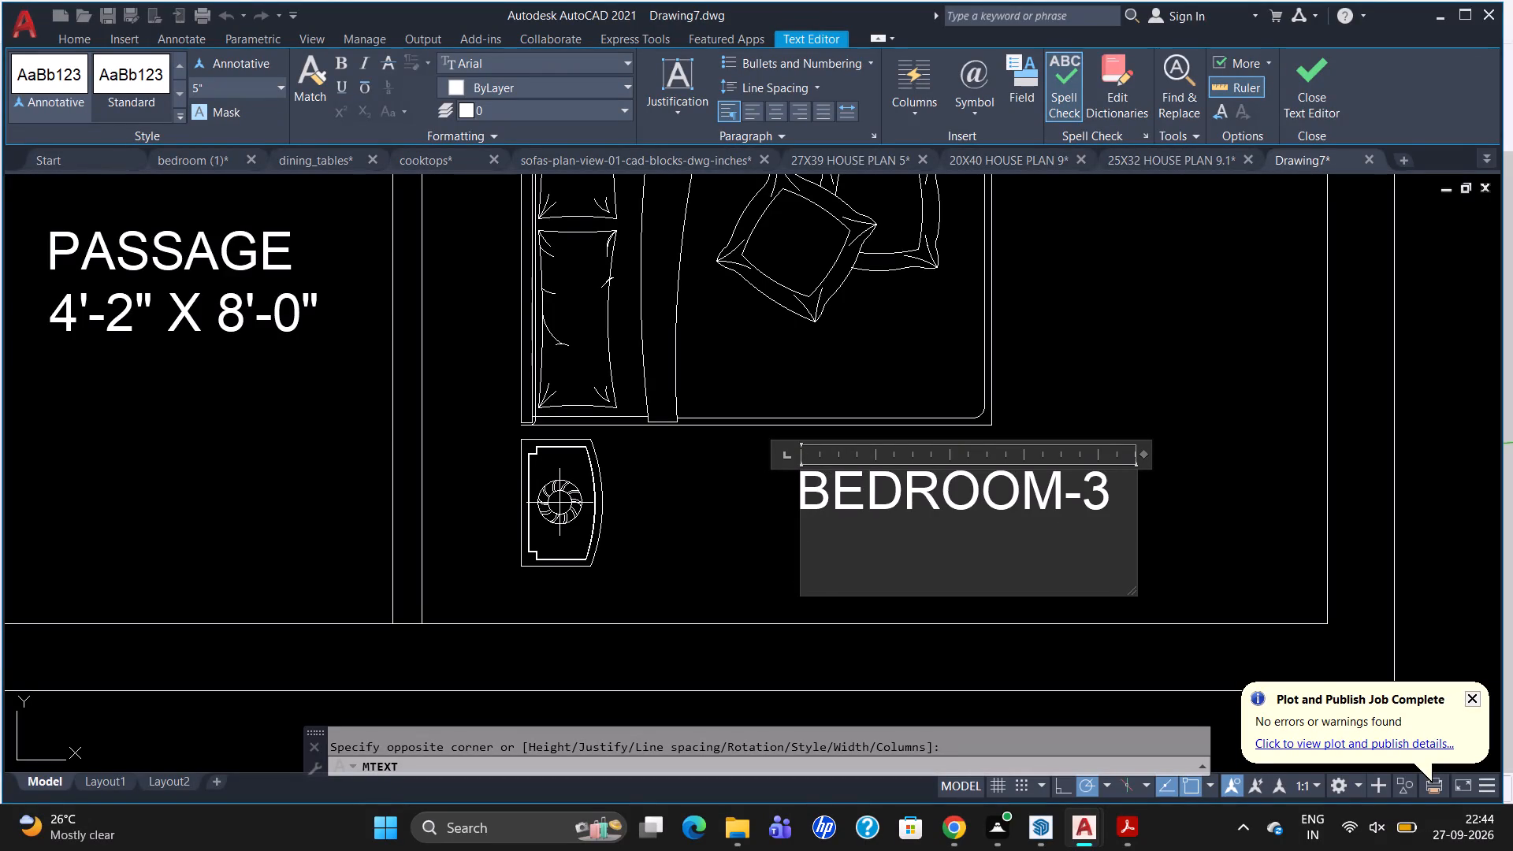
{"action": "type", "text": "10'"}
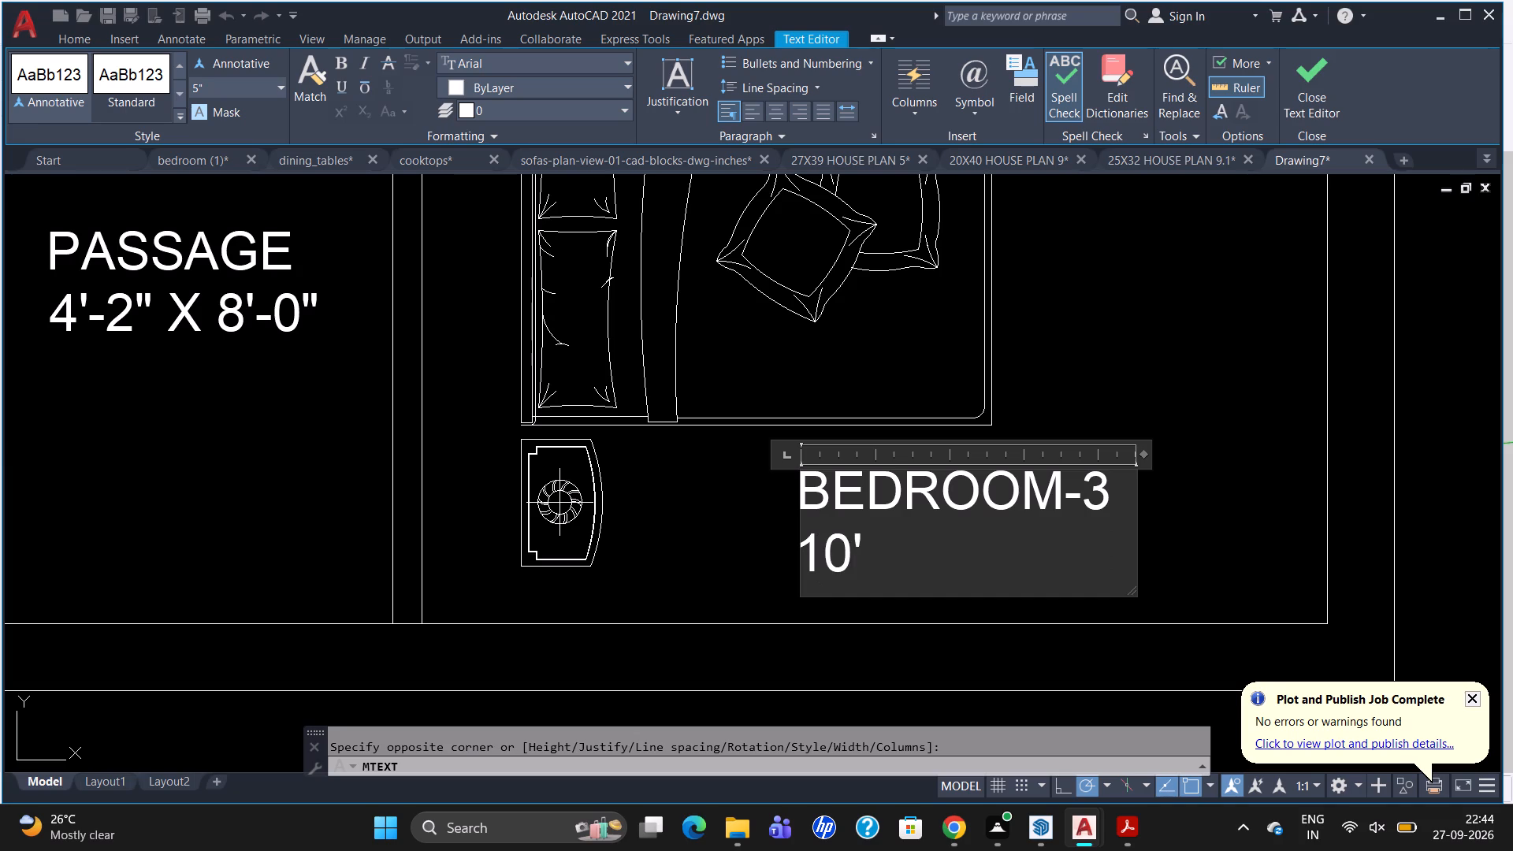
{"action": "type", "text": "-6"}
{"action": "type", "text": "\" X"}
{"action": "key", "text": "space"}
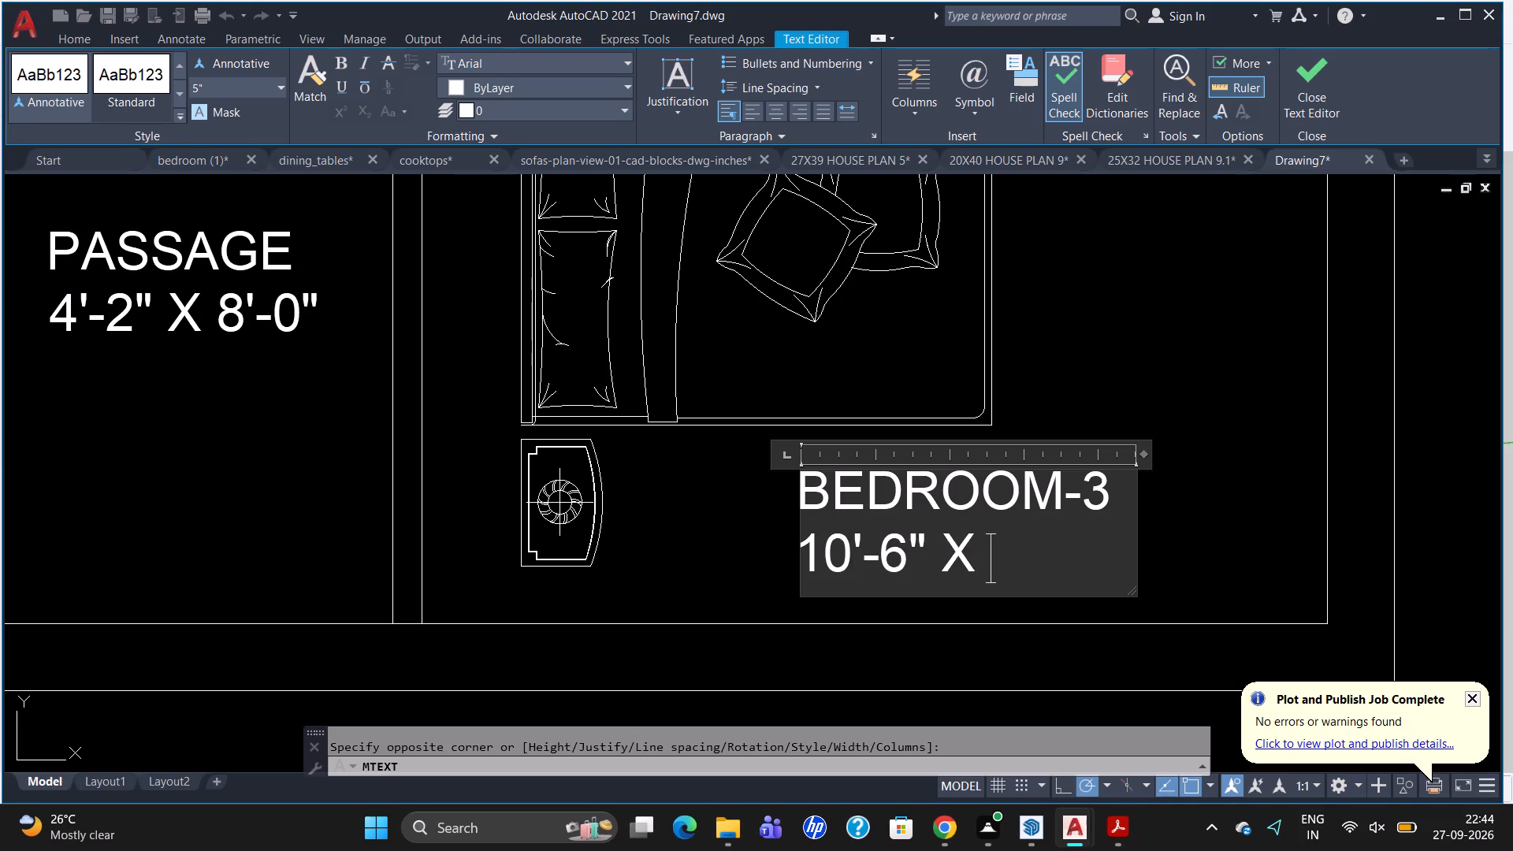
{"action": "type", "text": "10'-0{"}
{"action": "key", "text": "BackSpace"}
{"action": "key", "text": "shift+quotedbl"}
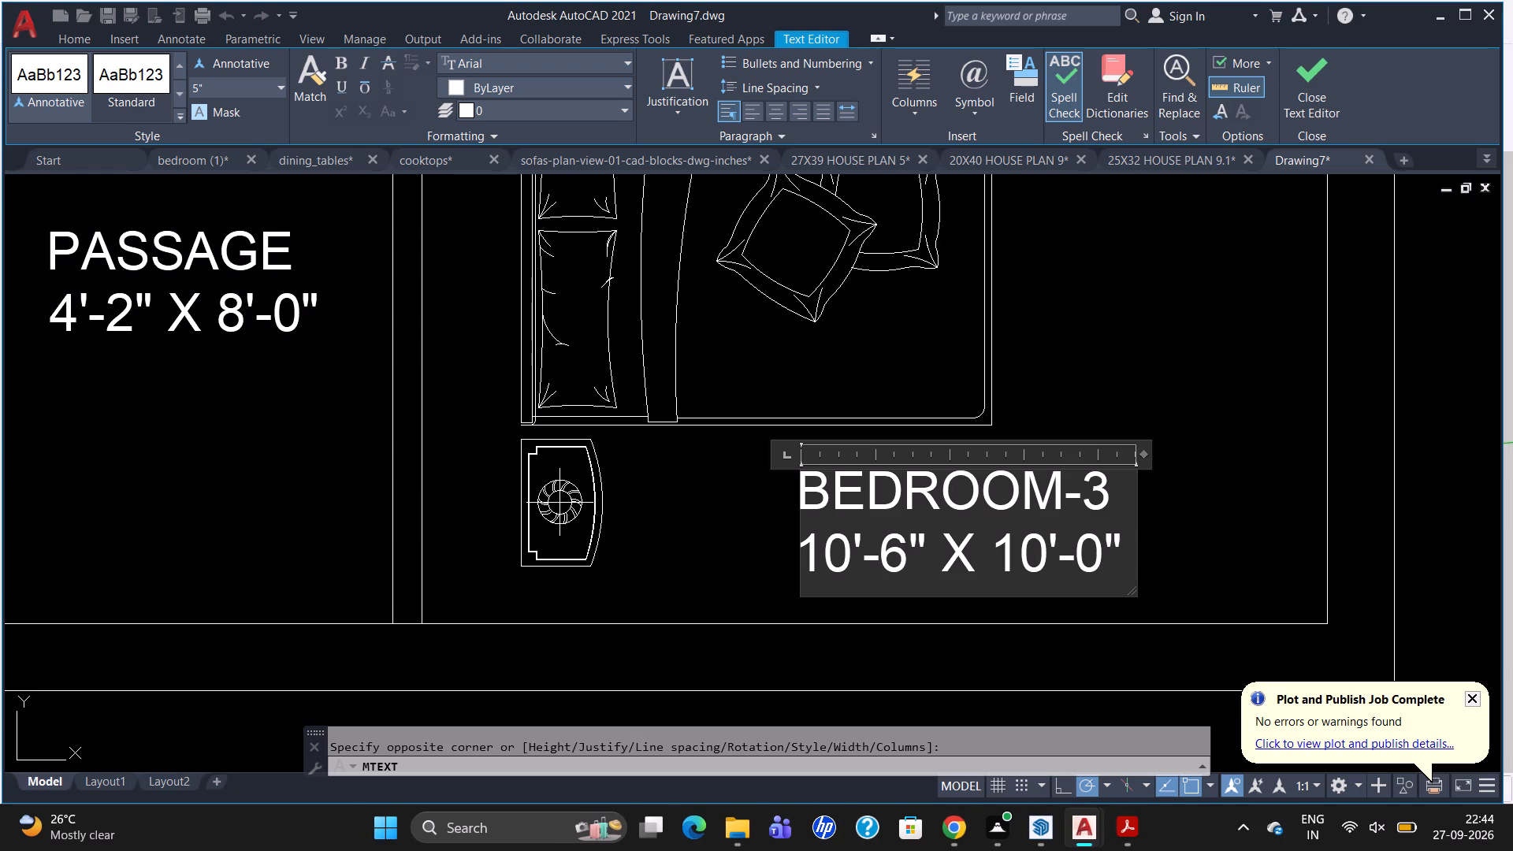
{"action": "scroll", "coordinate": [498, 265], "scroll_direction": "down", "scroll_amount": 2}
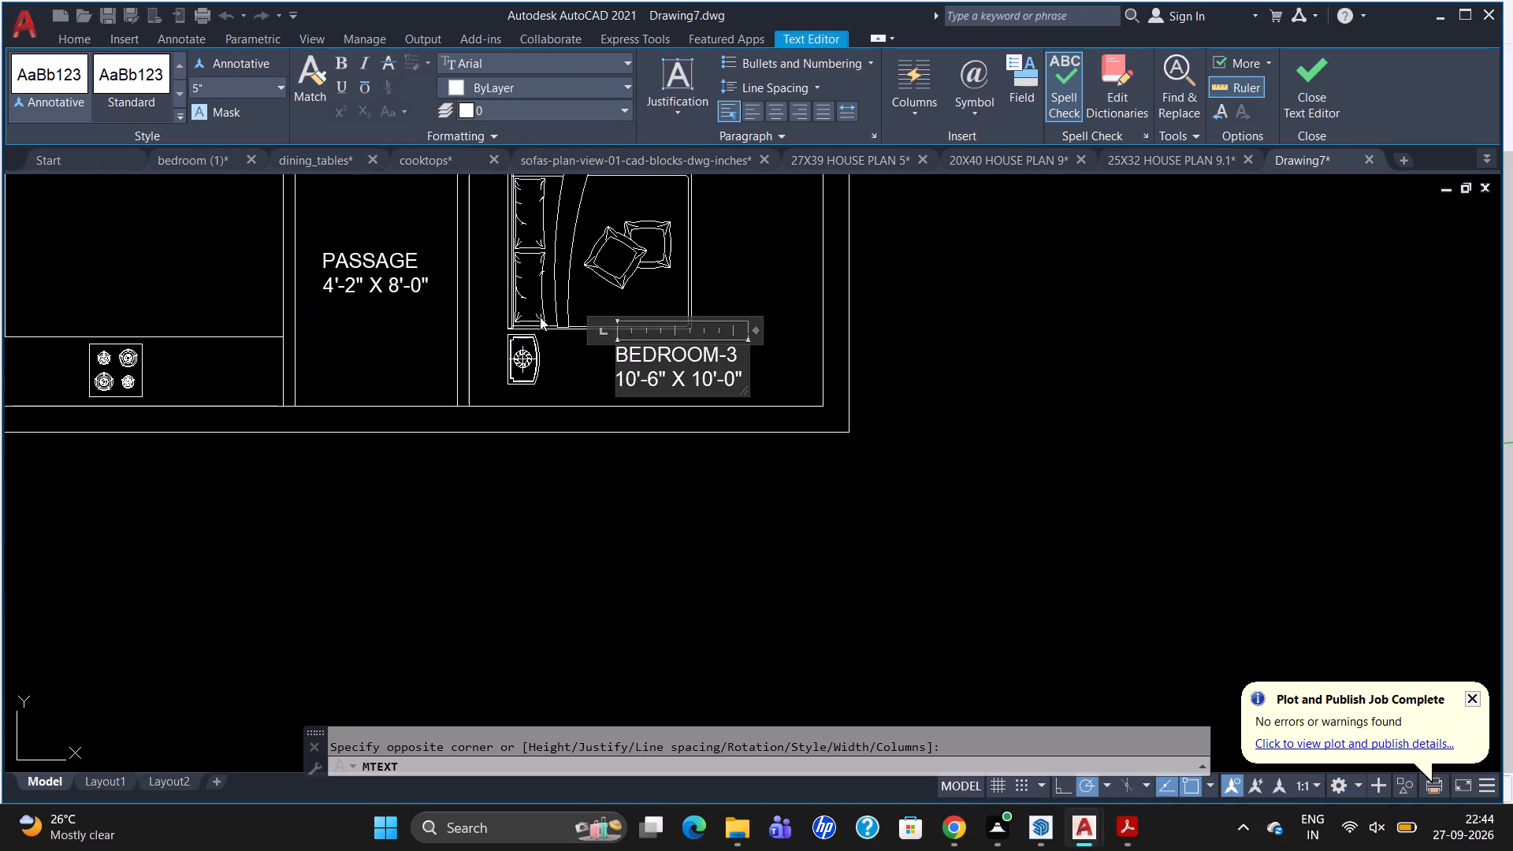
{"action": "scroll", "coordinate": [645, 347], "scroll_direction": "down", "scroll_amount": 3}
{"action": "scroll", "coordinate": [636, 273], "scroll_direction": "up", "scroll_amount": 3}
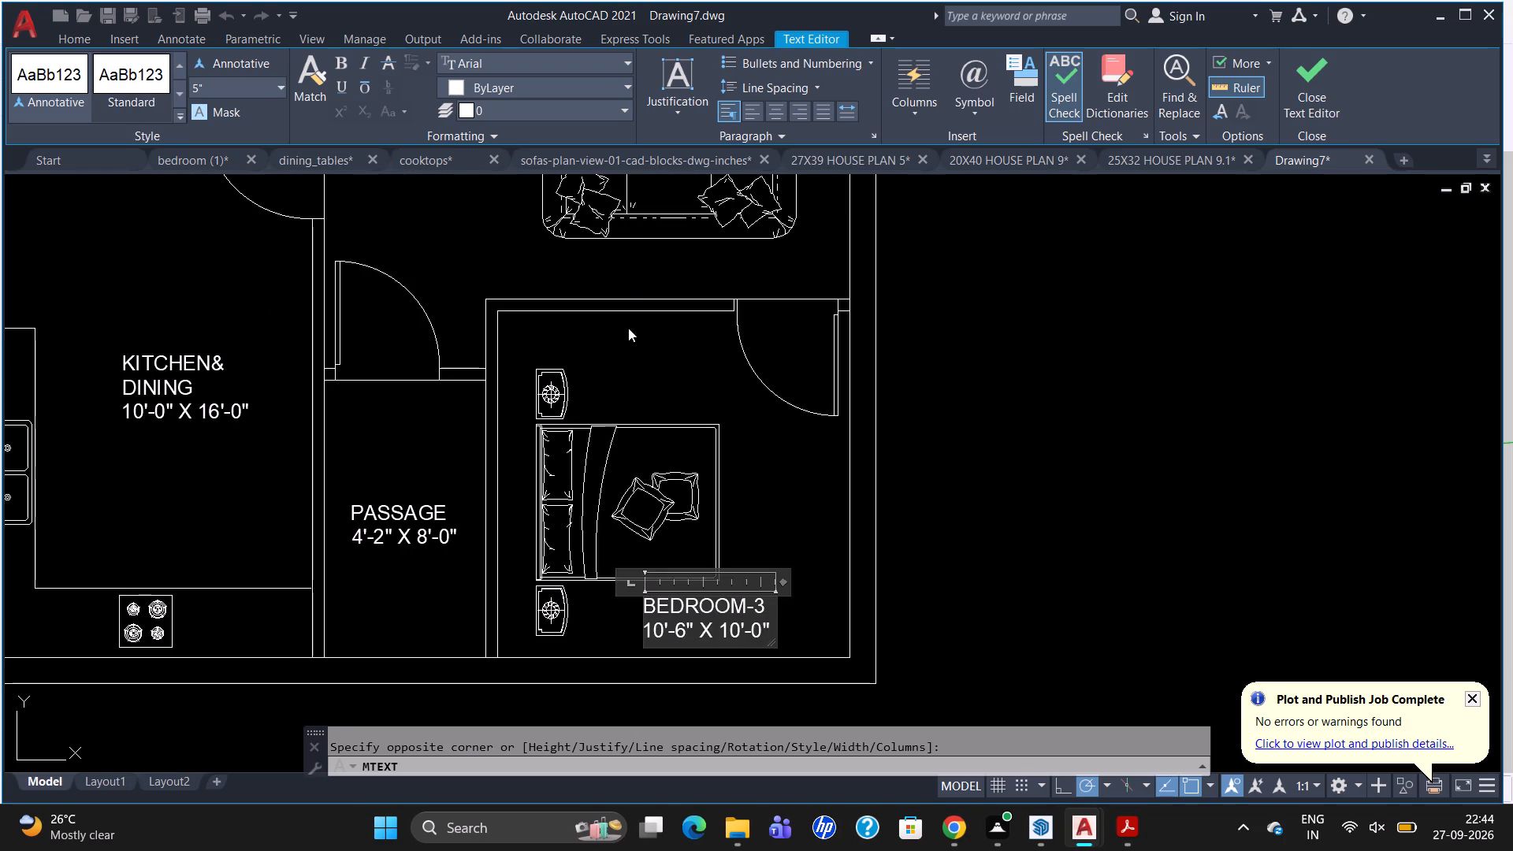
{"action": "left_click", "coordinate": [628, 328]}
Start a 7" high multiline text title above the floor plan's top wall, spanning its width, with the text 22 X 40 (999 sq ft ).
{"action": "scroll", "coordinate": [706, 336], "scroll_direction": "down", "scroll_amount": 1}
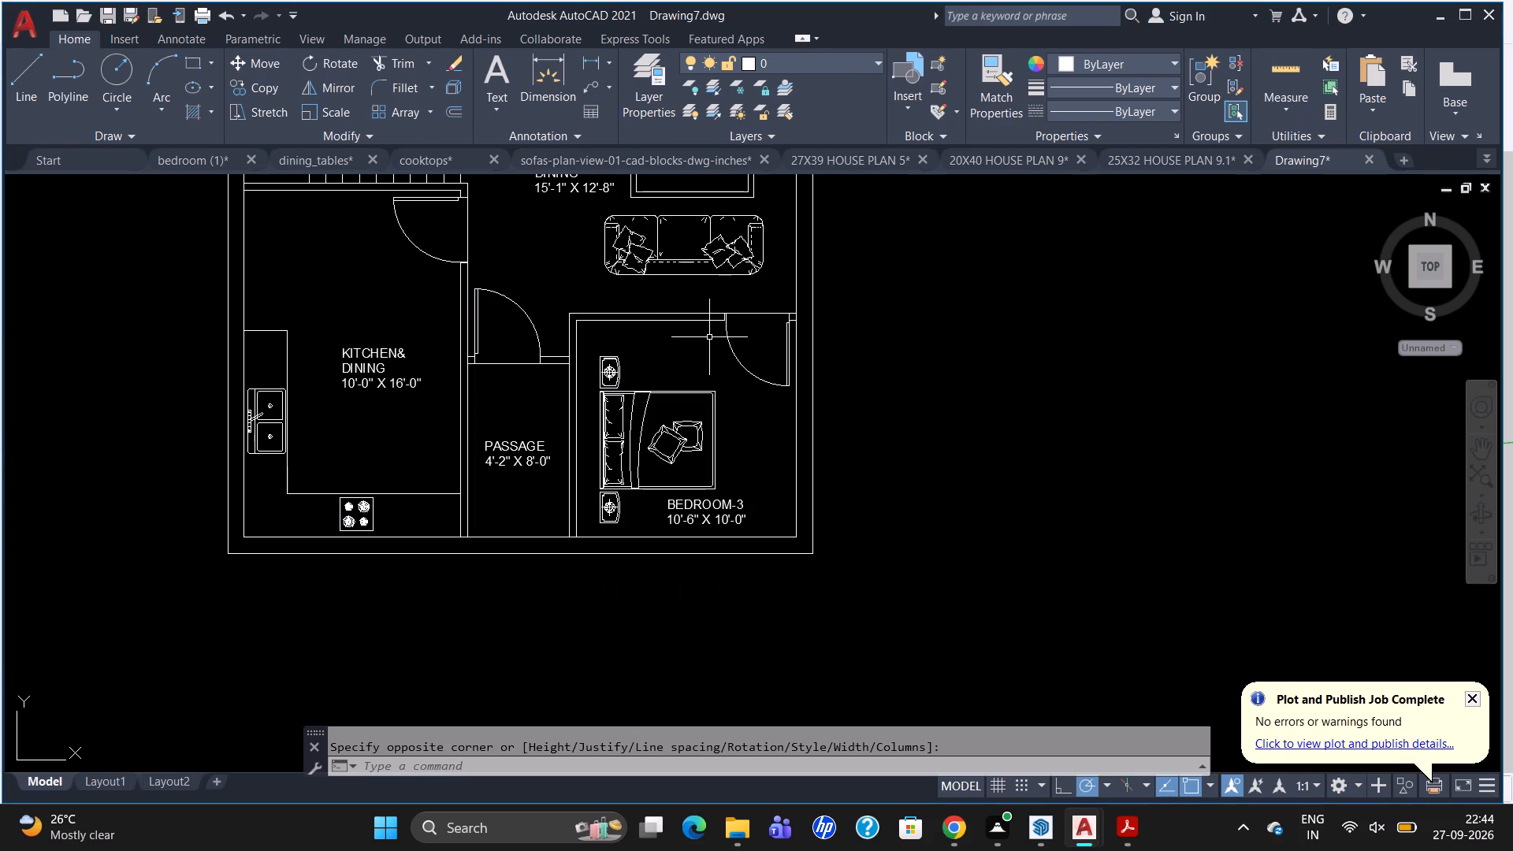
{"action": "scroll", "coordinate": [716, 347], "scroll_direction": "down", "scroll_amount": 3}
{"action": "scroll", "coordinate": [653, 223], "scroll_direction": "up", "scroll_amount": 3}
{"action": "scroll", "coordinate": [708, 305], "scroll_direction": "down", "scroll_amount": 3}
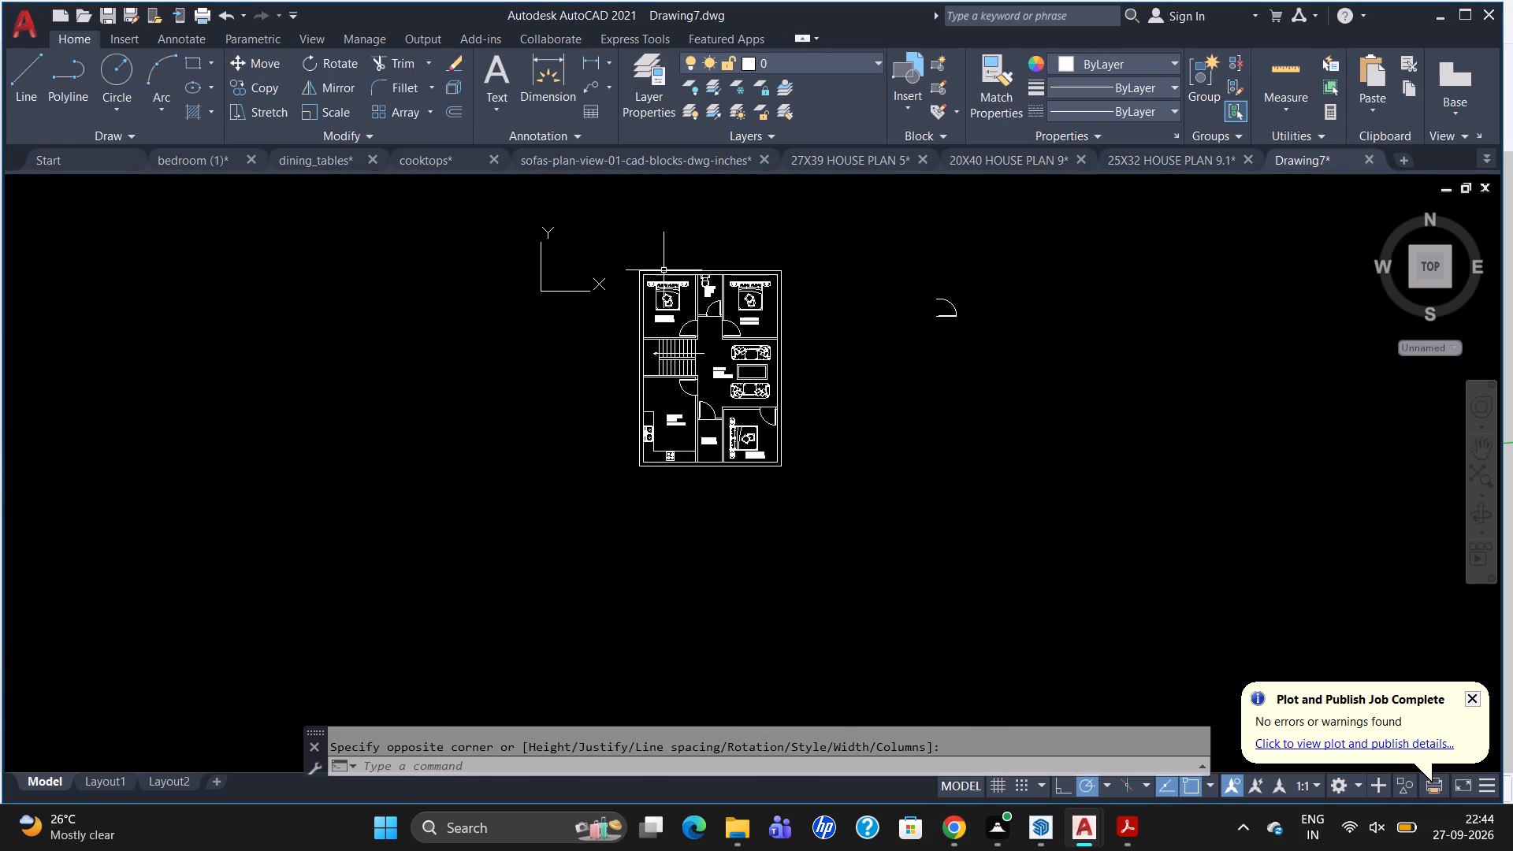
{"action": "scroll", "coordinate": [663, 268], "scroll_direction": "up", "scroll_amount": 3}
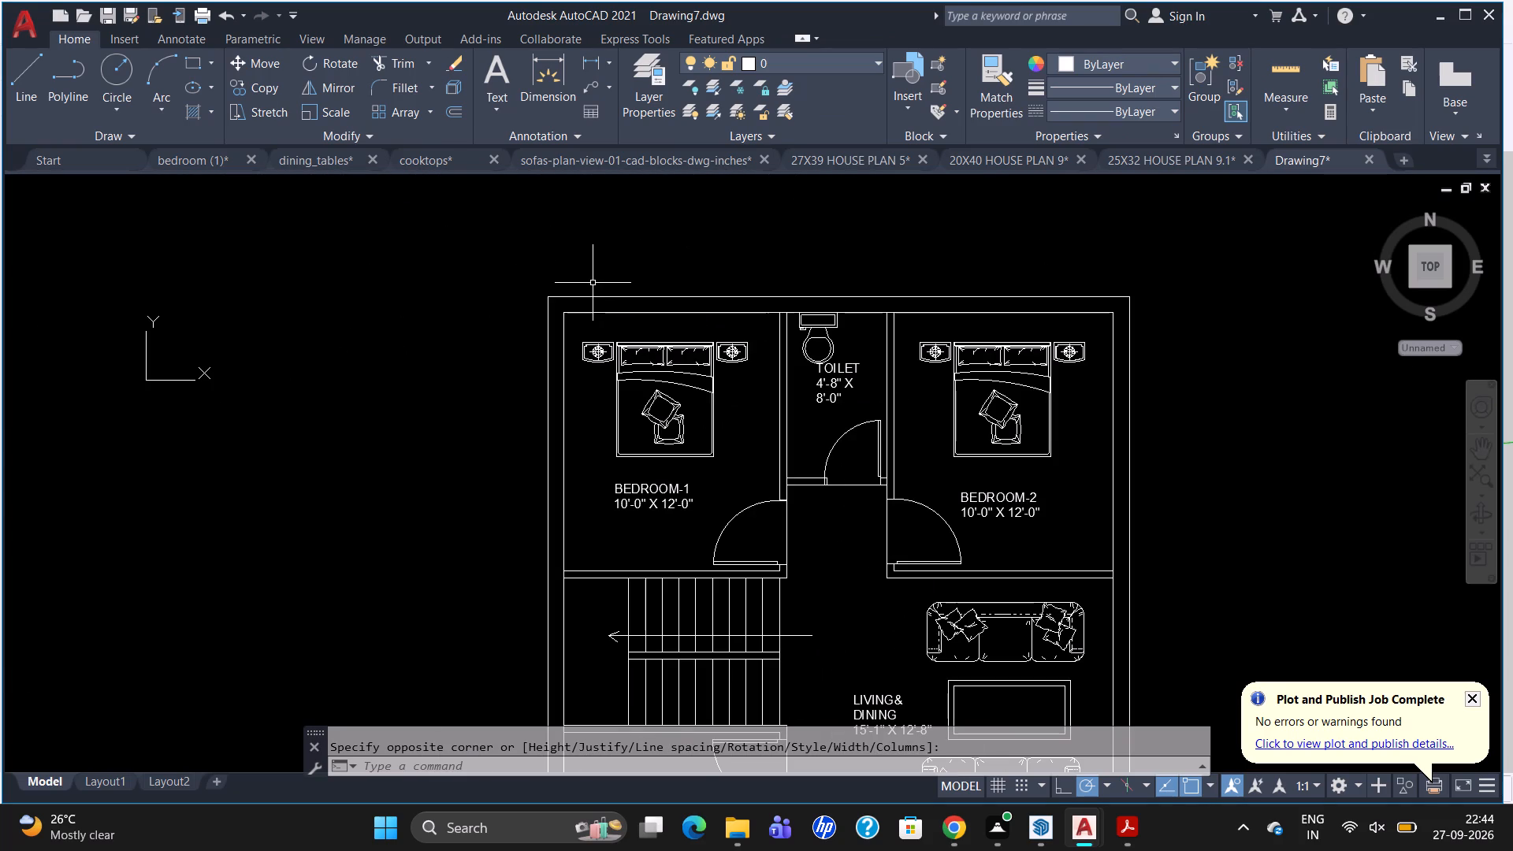
{"action": "key", "text": "t"}
{"action": "key", "text": "Return"}
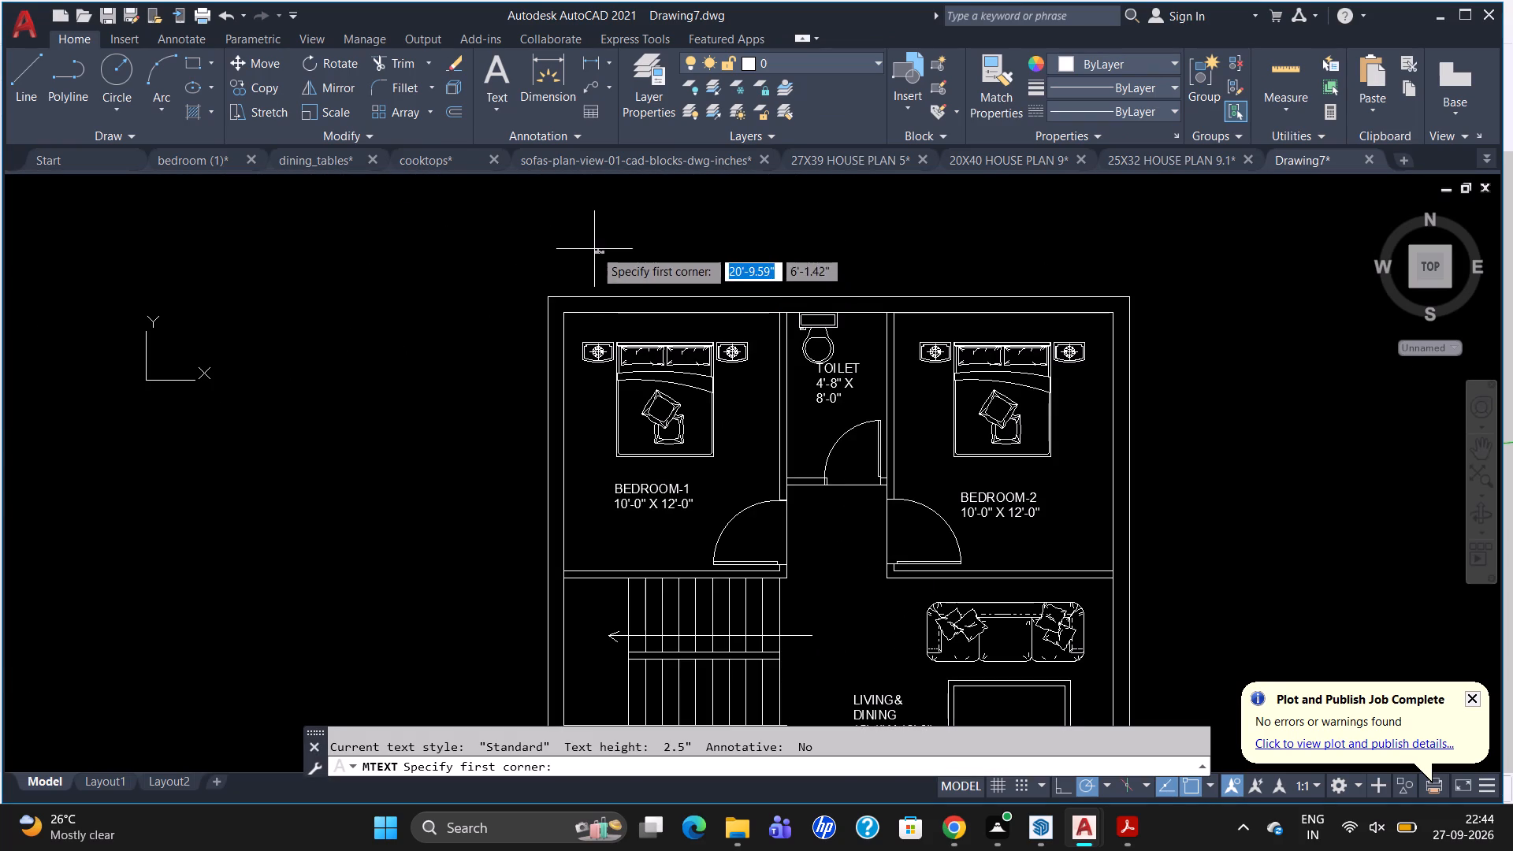
{"action": "left_click", "coordinate": [596, 241]}
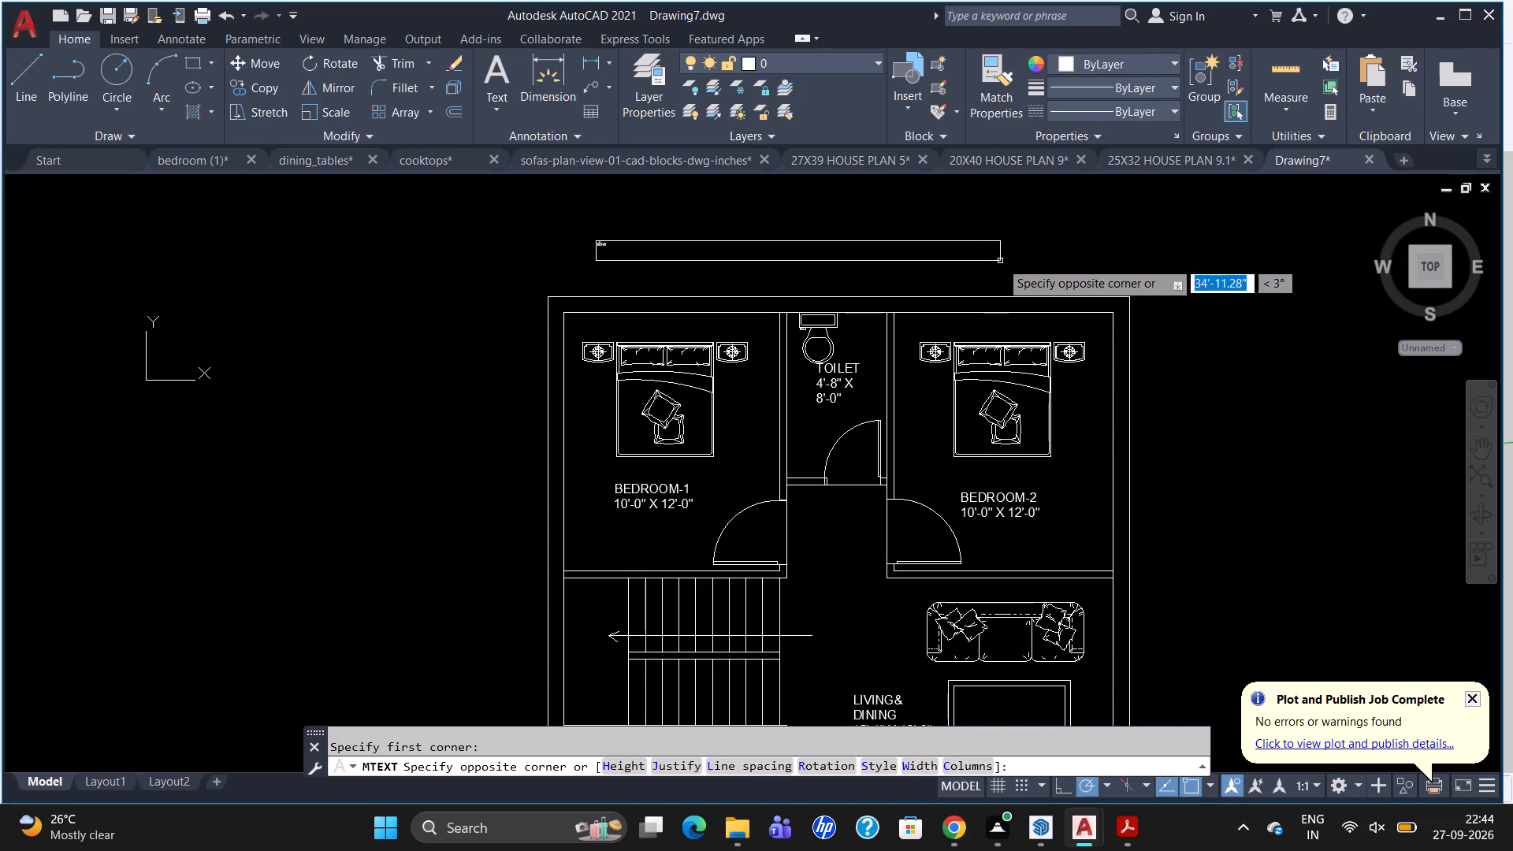
{"action": "left_click", "coordinate": [1093, 269]}
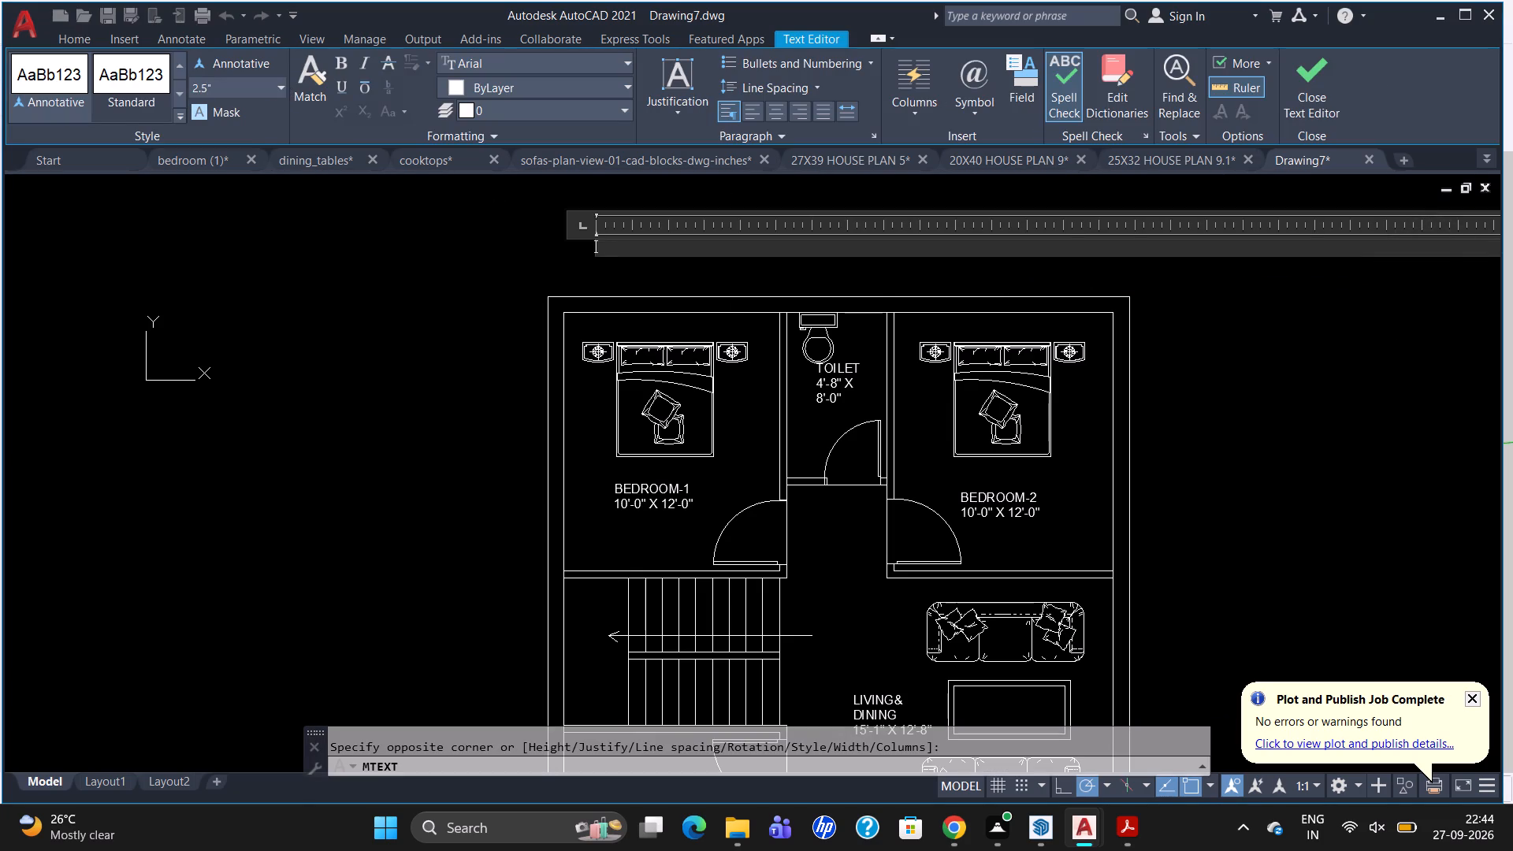
{"action": "left_click", "coordinate": [260, 86]}
{"action": "key", "text": "BackSpace"}
{"action": "key", "text": "7"}
{"action": "key", "text": "Return"}
{"action": "type", "text": "22"}
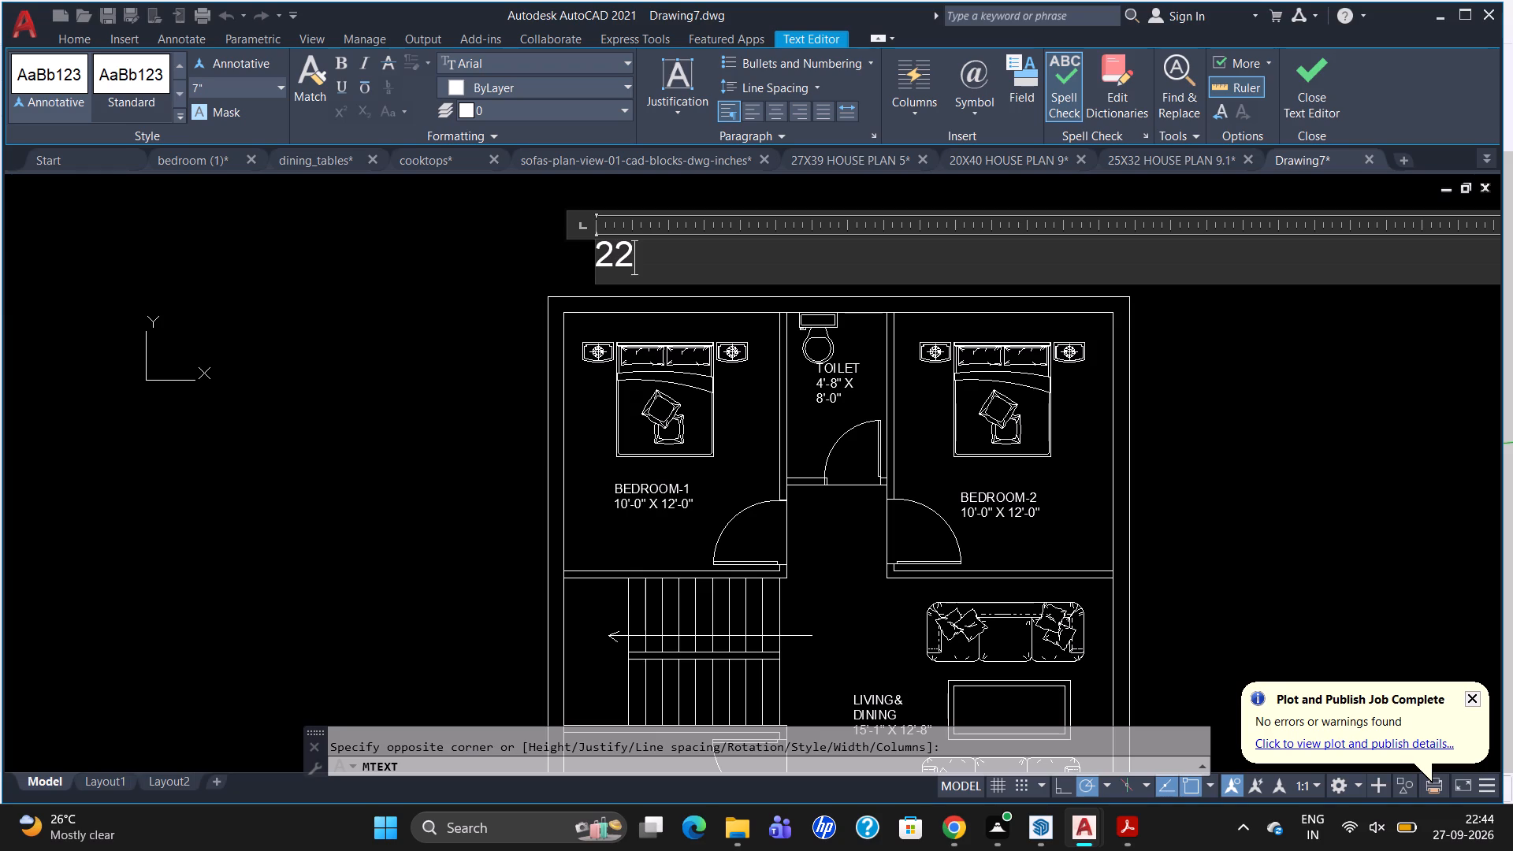
{"action": "key", "text": "space"}
{"action": "type", "text": "40"}
{"action": "key", "text": "space"}
{"action": "key", "text": "BackSpace"}
{"action": "key", "text": "BackSpace"}
{"action": "key", "text": "BackSpace"}
{"action": "key", "text": "BackSpace"}
{"action": "key", "text": "space"}
{"action": "type", "text": "X"}
{"action": "key", "text": "space"}
{"action": "type", "text": "40"}
{"action": "key", "text": "space"}
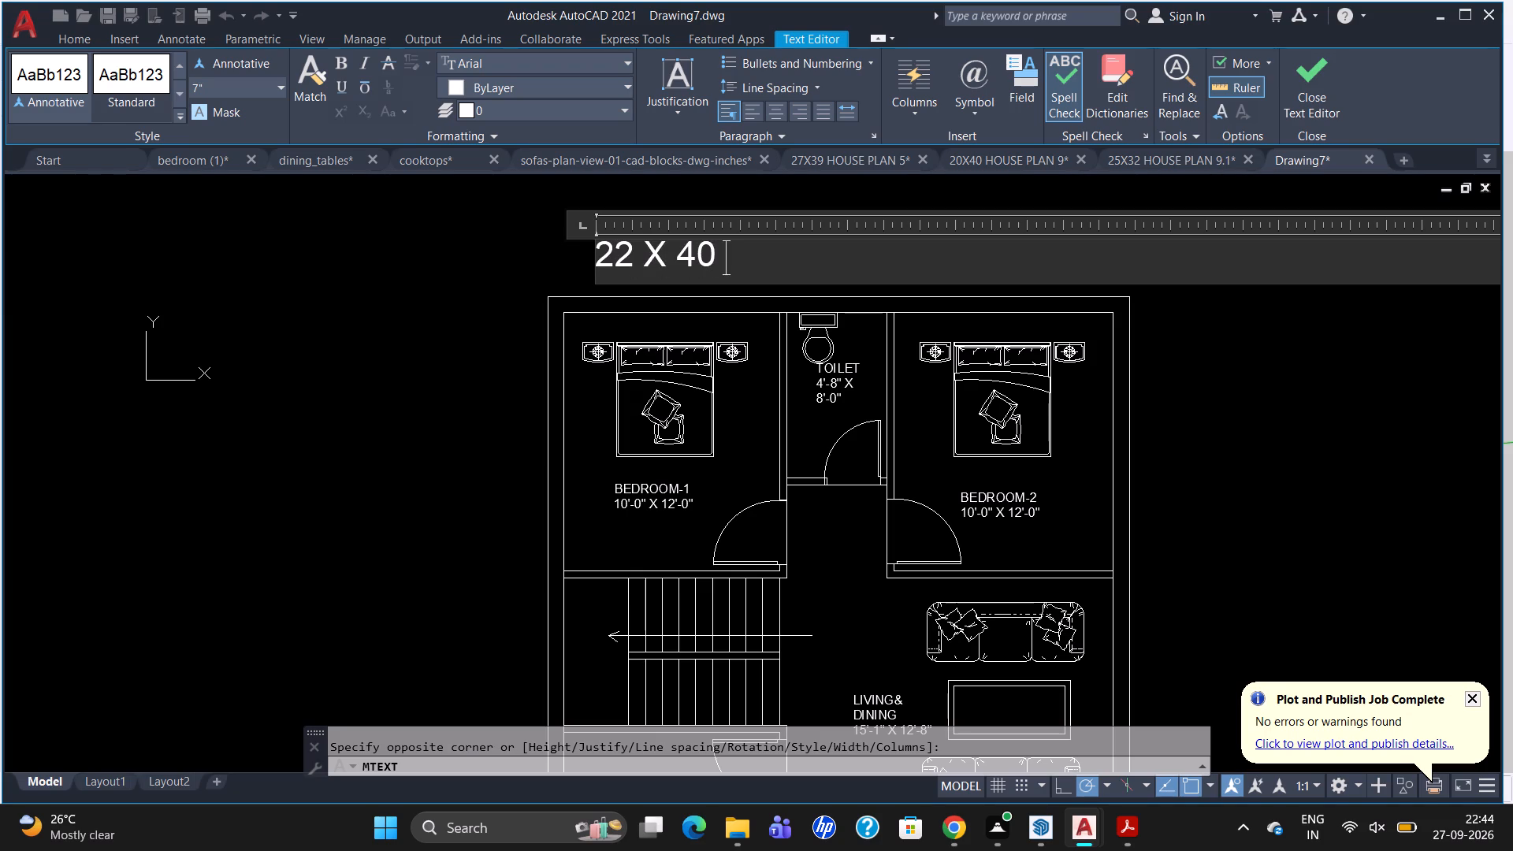
{"action": "type", "text": "(999"}
{"action": "key", "text": "space"}
{"action": "type", "text": "sq ft"}
{"action": "key", "text": "space"}
{"action": "type", "text": ")"}
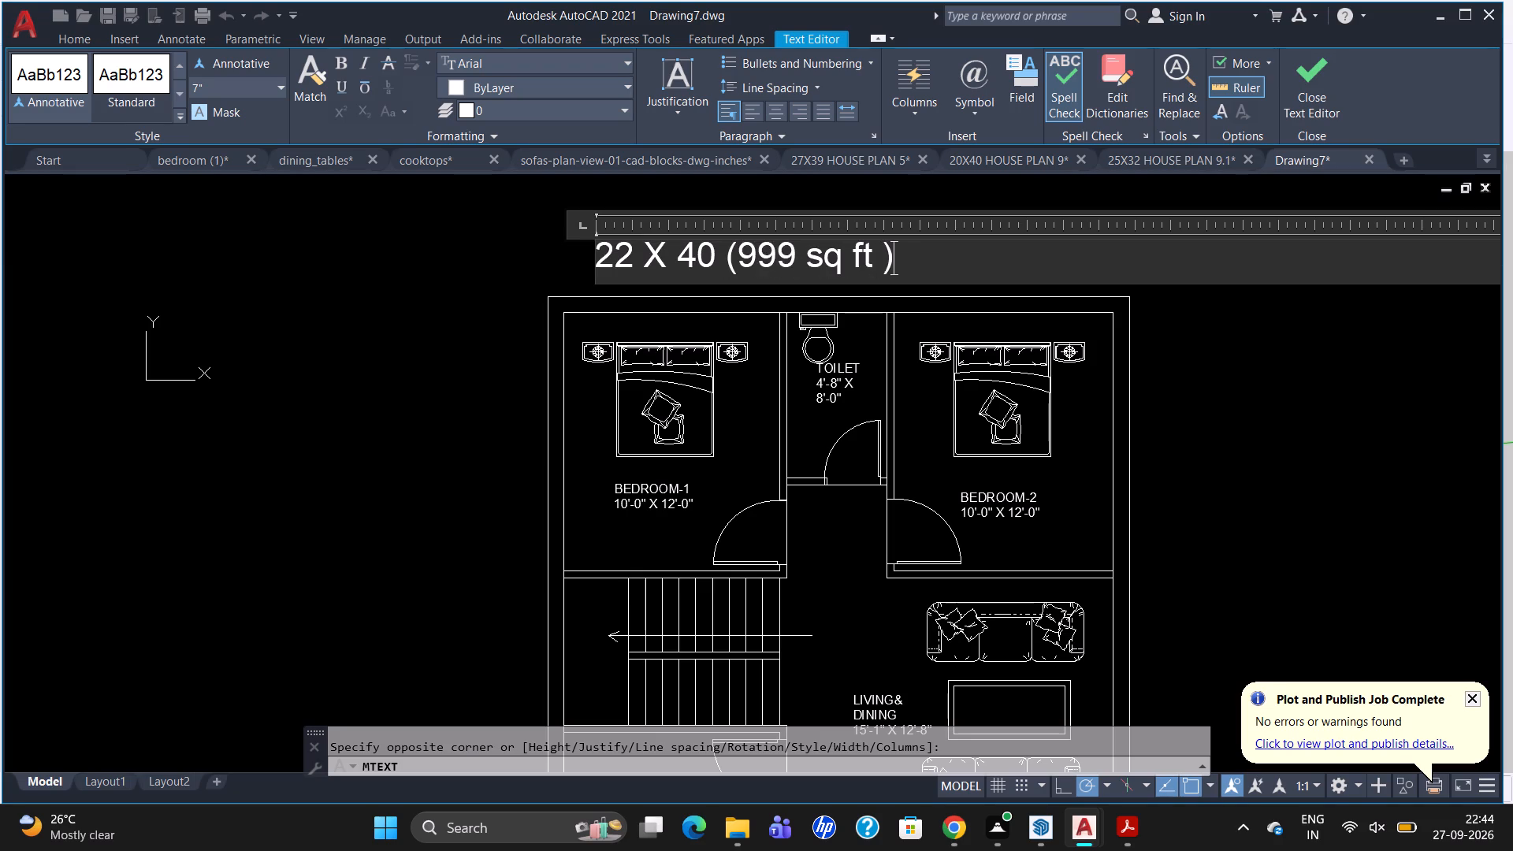
Complete the title above the plan by adding House Plan - East Face - FP1324 after the square footage.
{"action": "key", "text": "space"}
{"action": "type", "text": "H"}
{"action": "key", "text": "space"}
{"action": "type", "text": "ouse"}
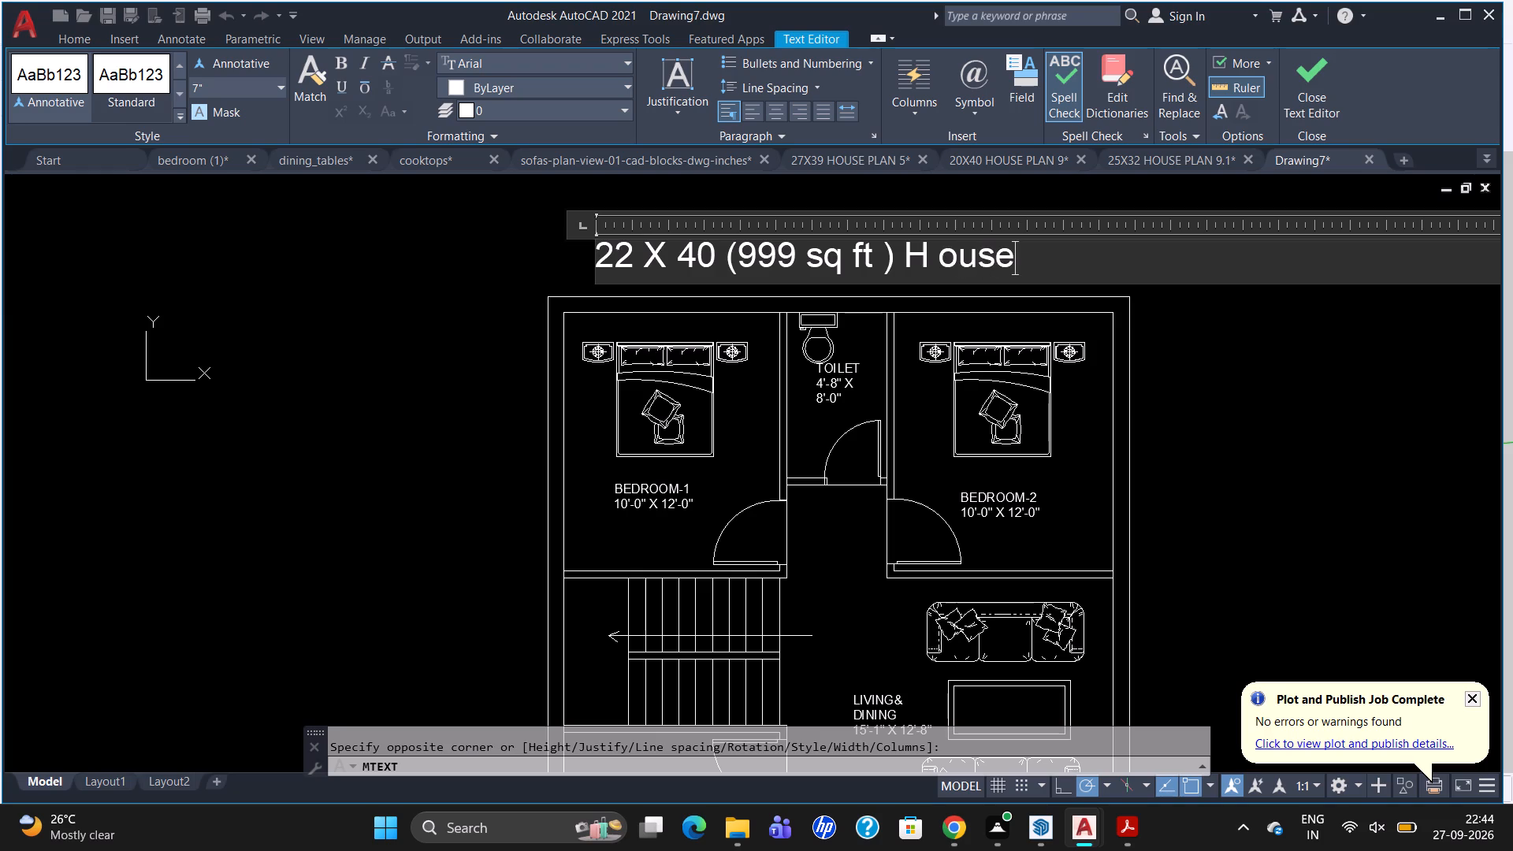
{"action": "key", "text": "BackSpace"}
{"action": "key", "text": "BackSpace"}
{"action": "key", "text": "BackSpace"}
{"action": "key", "text": "BackSpace"}
{"action": "key", "text": "BackSpace"}
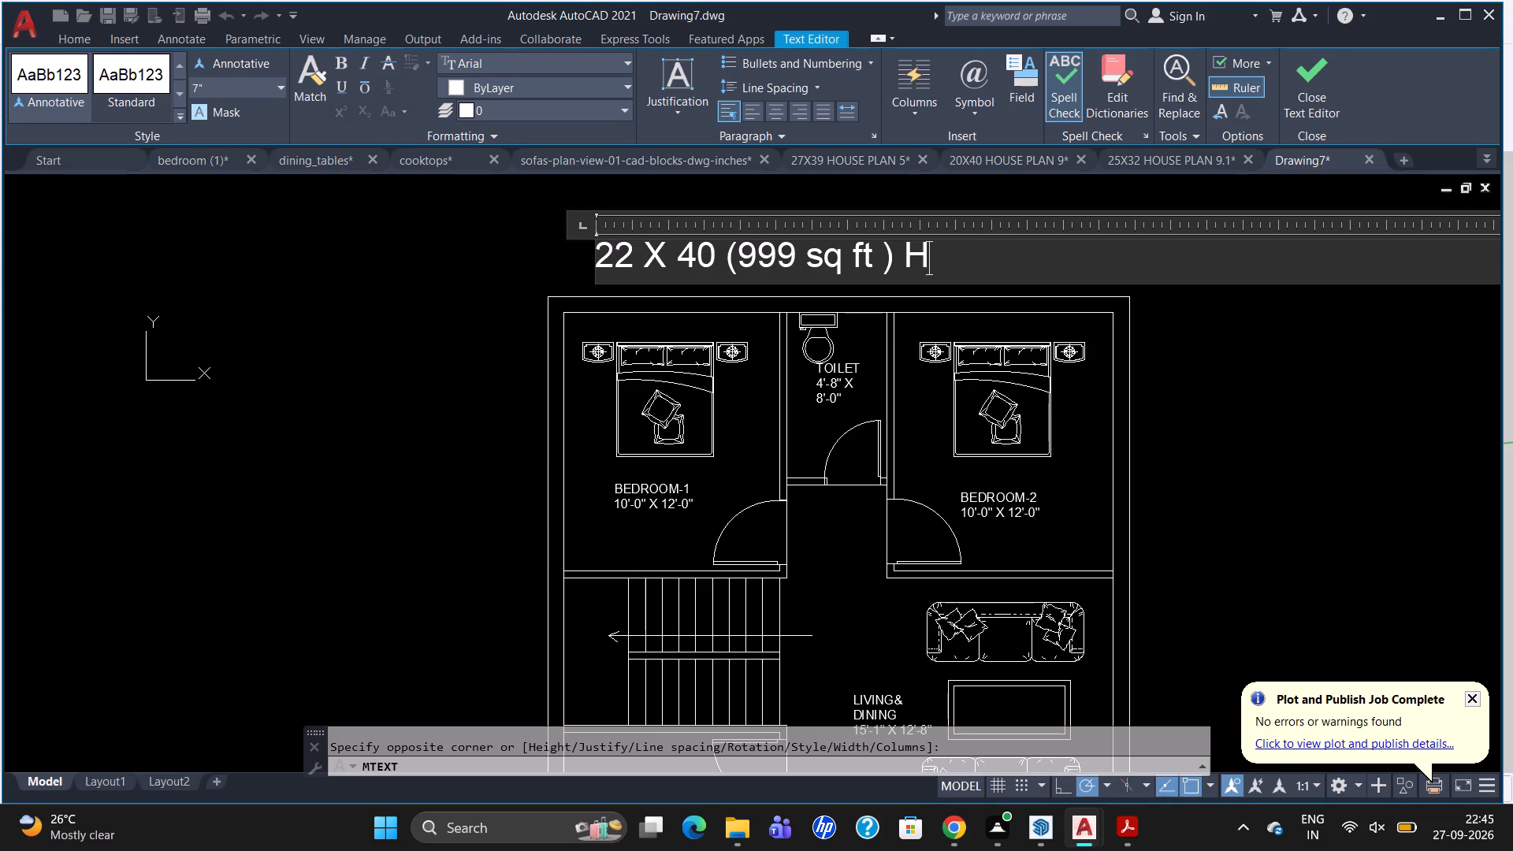
{"action": "type", "text": "ouse"}
{"action": "key", "text": "space"}
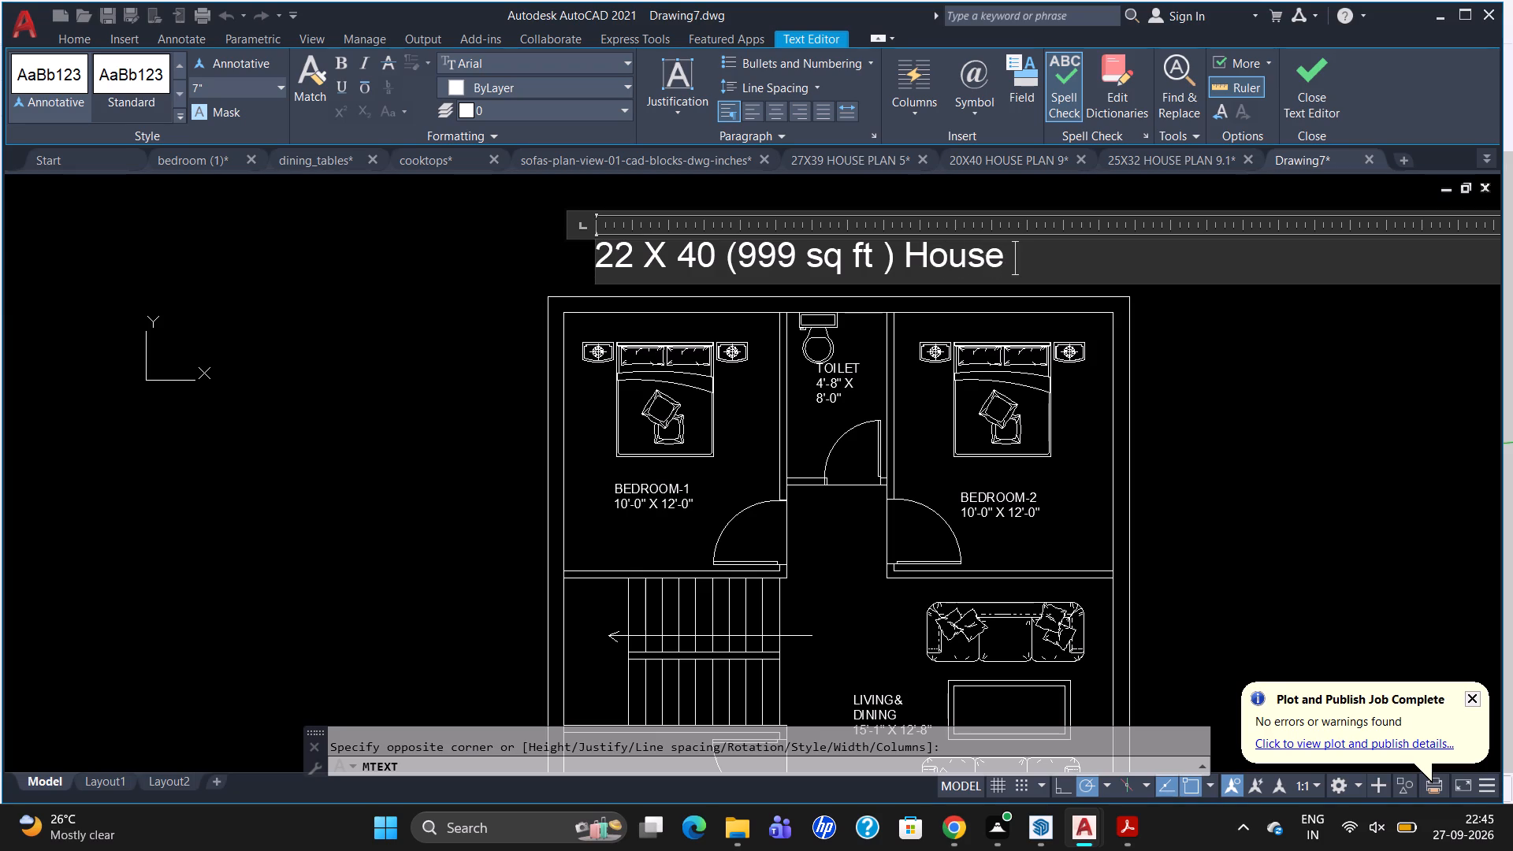
{"action": "key", "text": "p"}
{"action": "type", "text": "lan -"}
{"action": "key", "text": "space"}
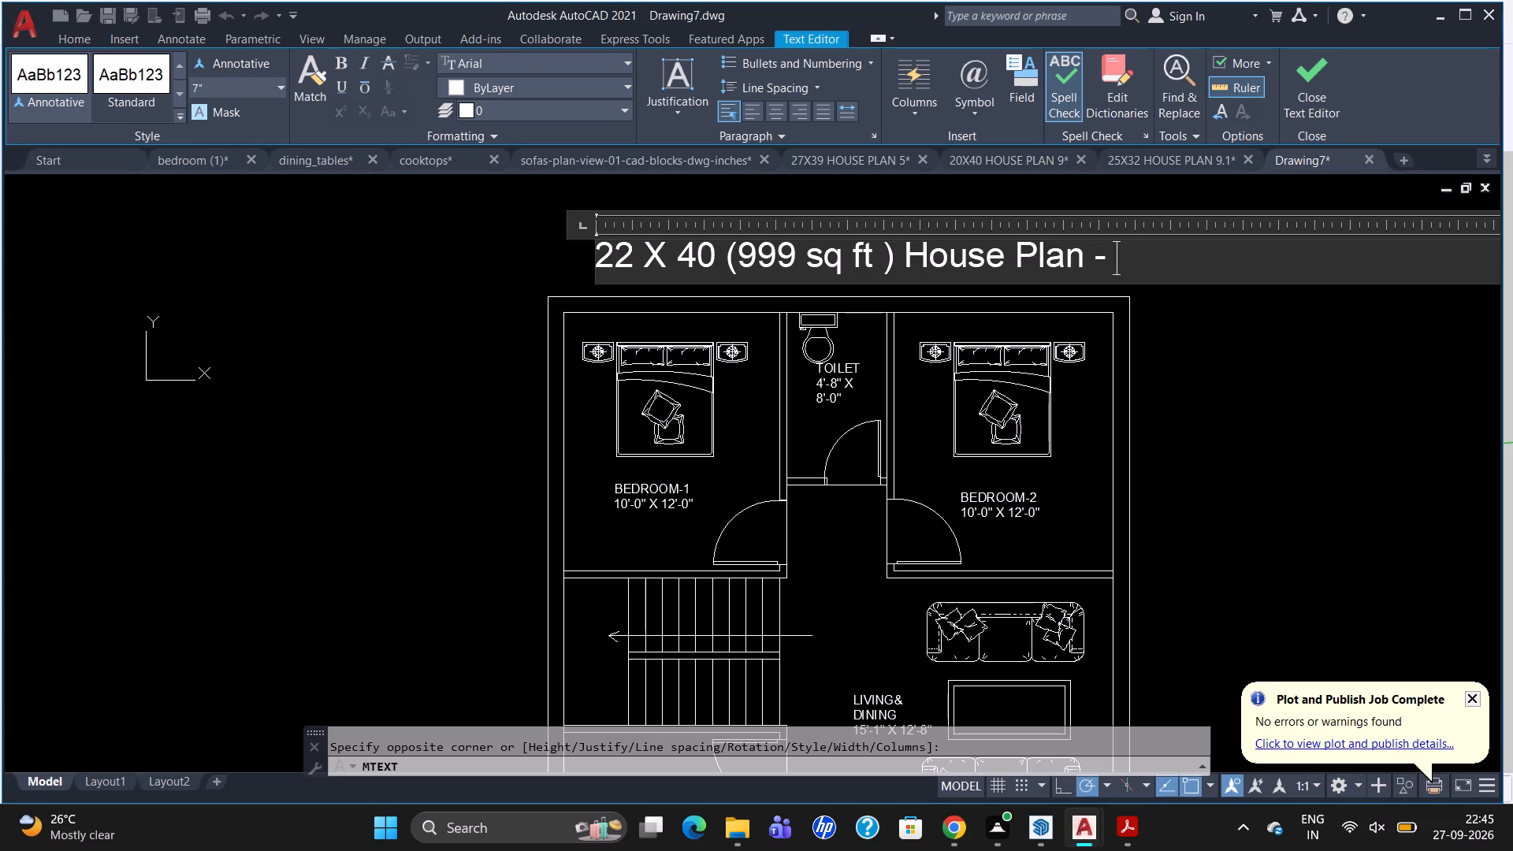
{"action": "type", "text": "EAS"}
{"action": "key", "text": "BackSpace"}
{"action": "key", "text": "BackSpace"}
{"action": "type", "text": "asr"}
{"action": "key", "text": "BackSpace"}
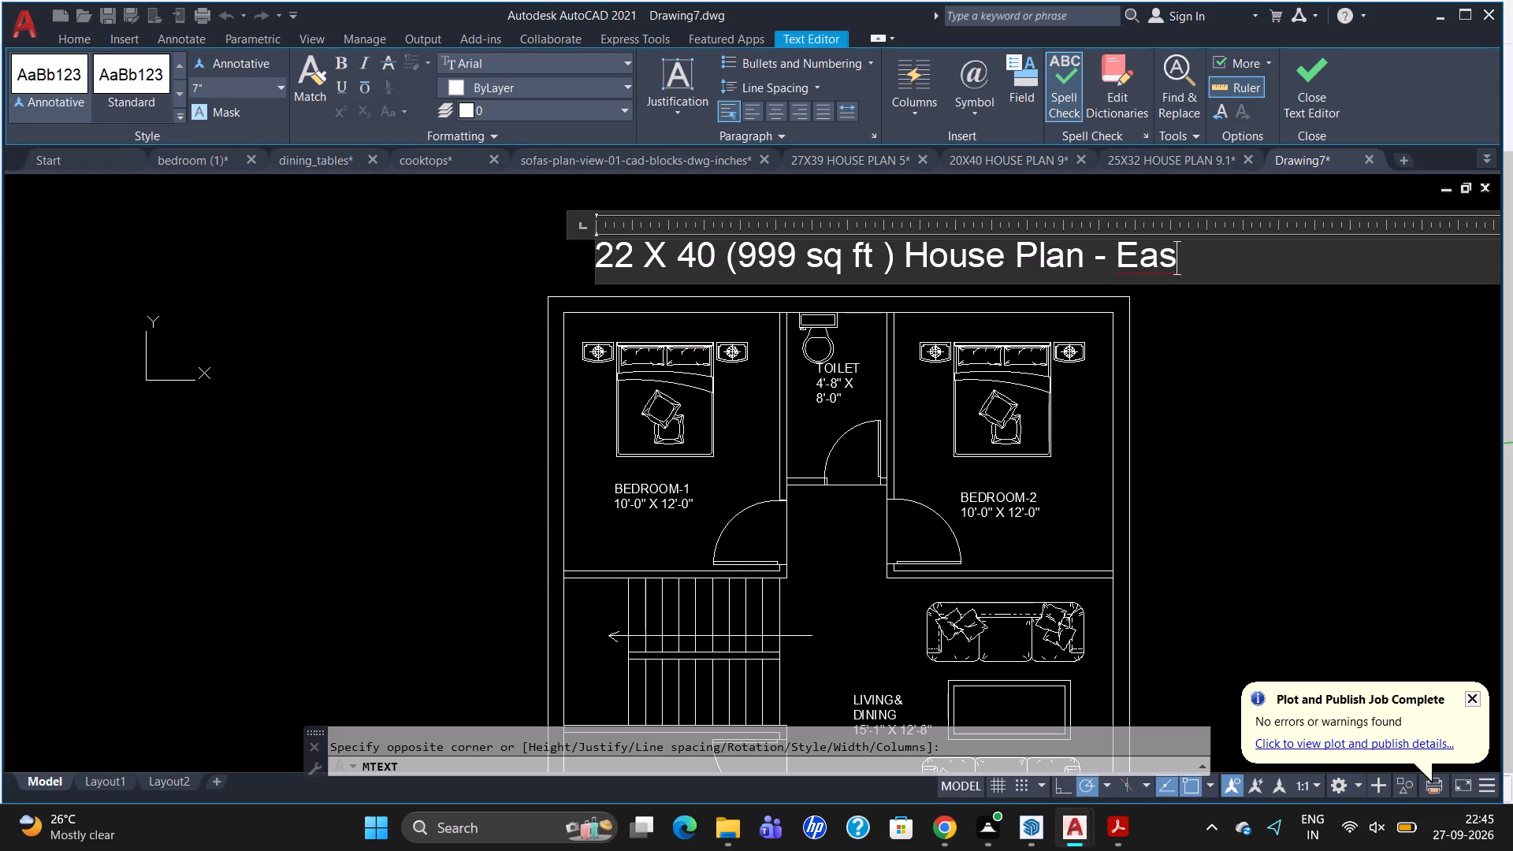
{"action": "type", "text": "t"}
{"action": "key", "text": "space"}
{"action": "key", "text": "f"}
{"action": "type", "text": "ace"}
{"action": "key", "text": "space"}
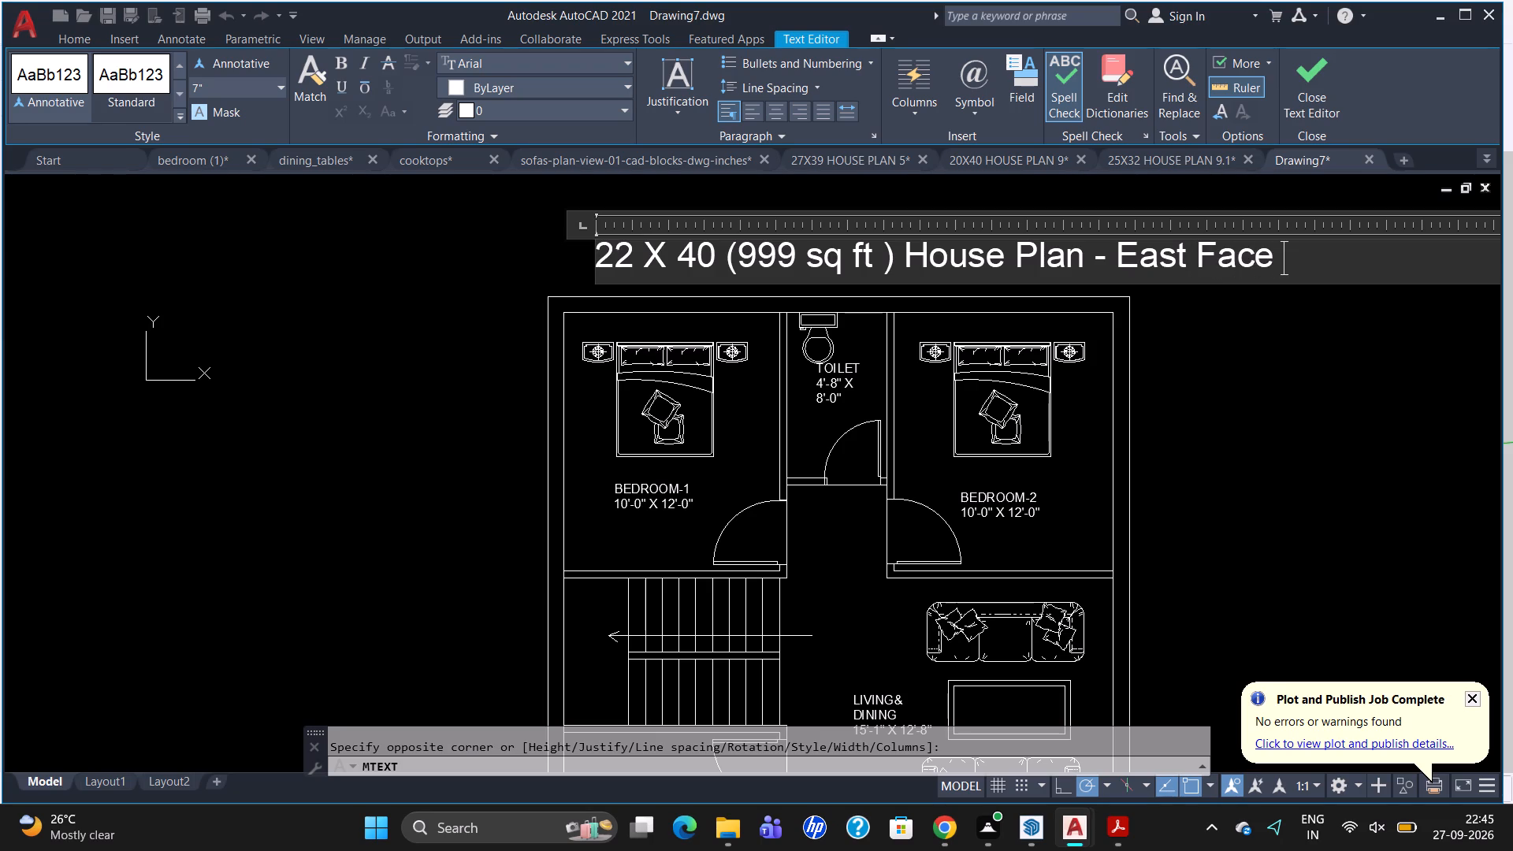
{"action": "type", "text": "- fp"}
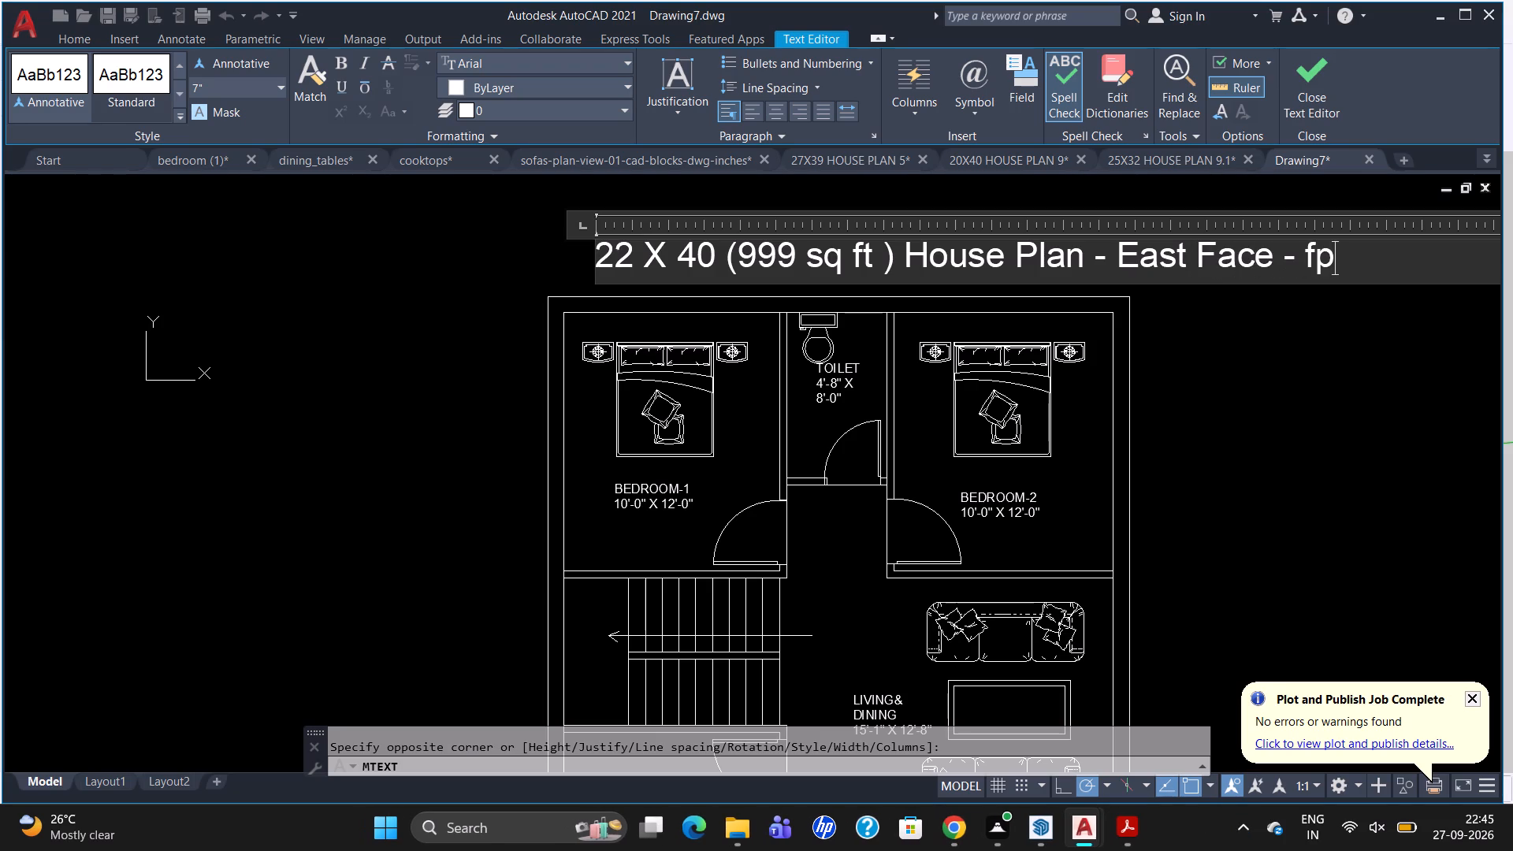
{"action": "key", "text": "BackSpace"}
{"action": "key", "text": "BackSpace"}
{"action": "type", "text": "FP"}
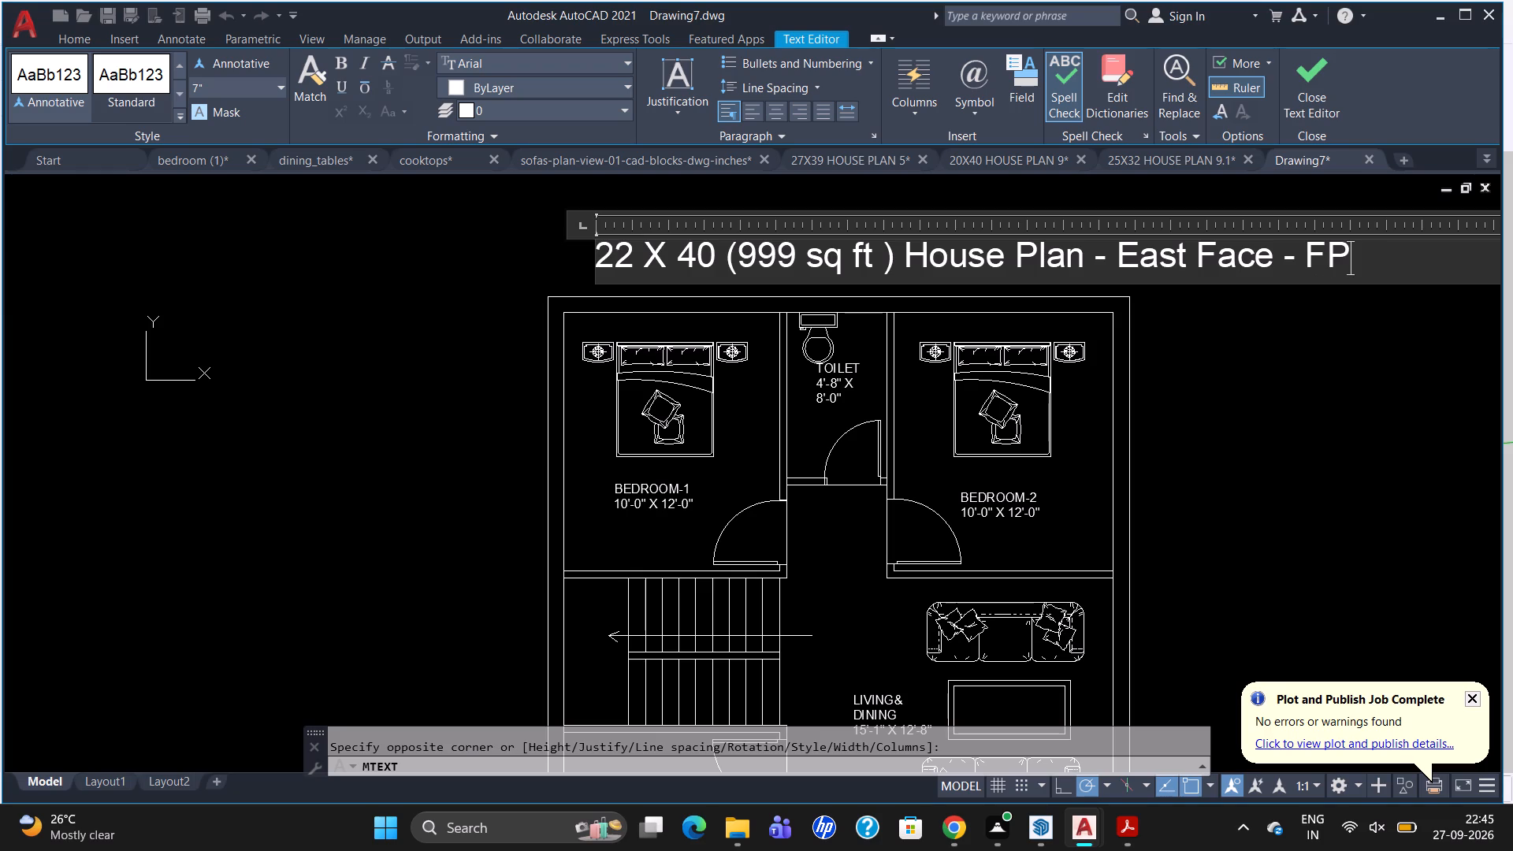
{"action": "type", "text": "1324"}
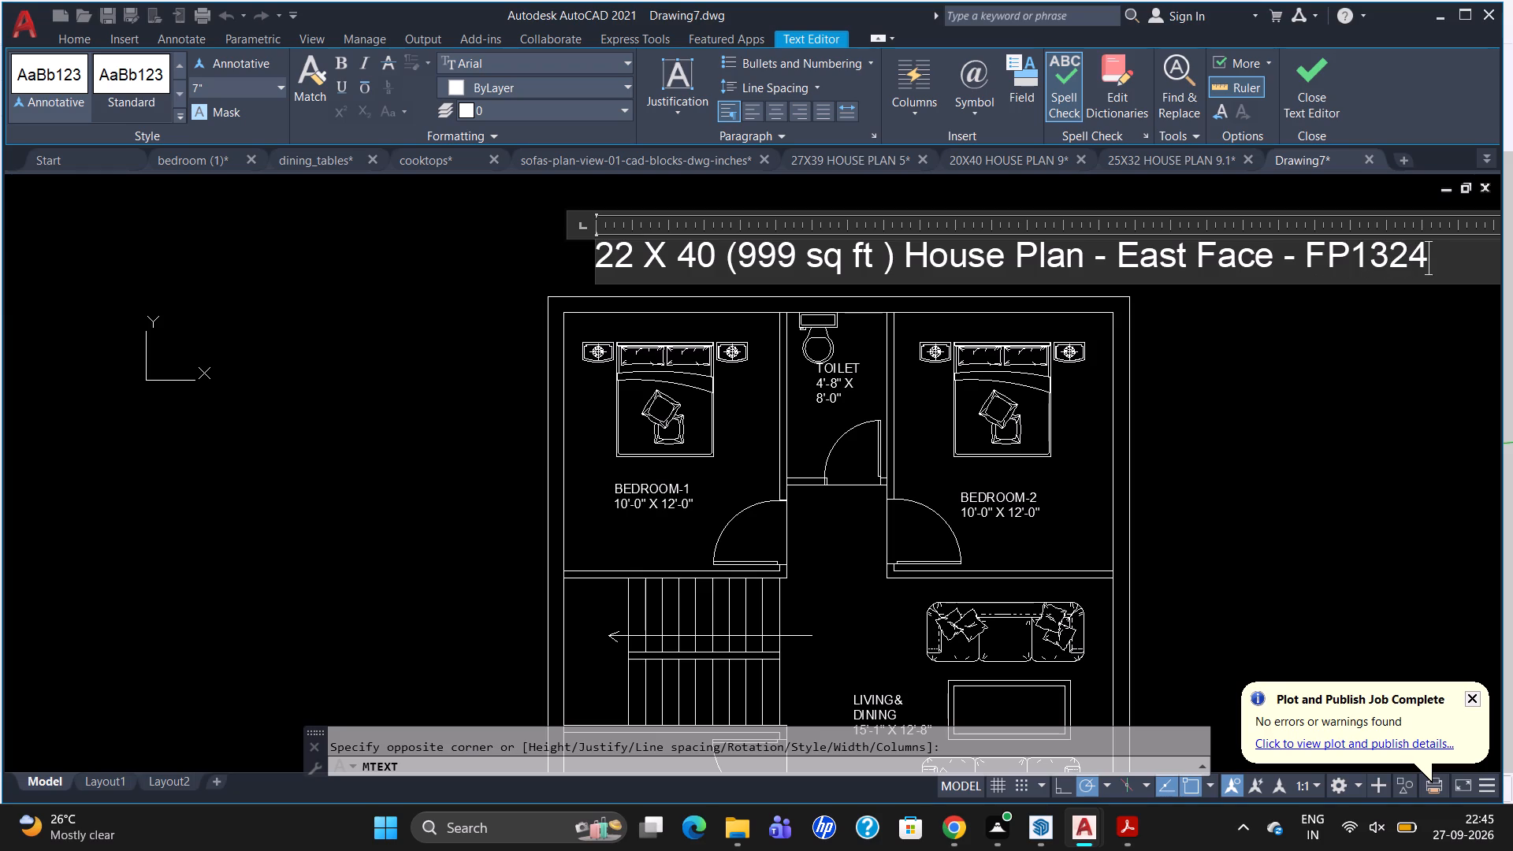
{"action": "left_click", "coordinate": [535, 273]}
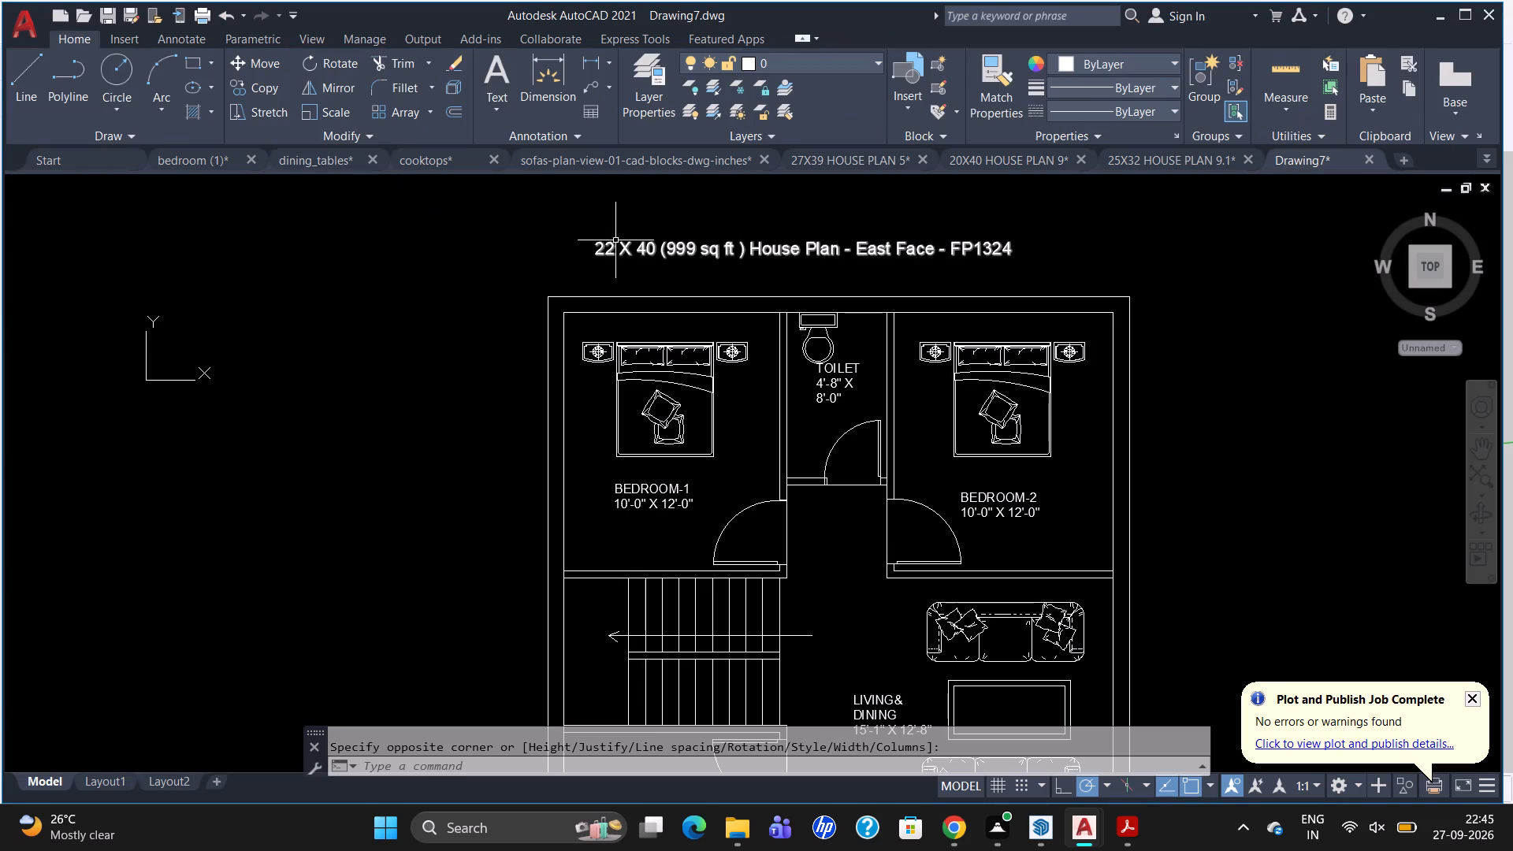
Move the title about 4' horizontally to the right so it sits more centrally above the floor plan.
{"action": "left_click", "coordinate": [638, 243]}
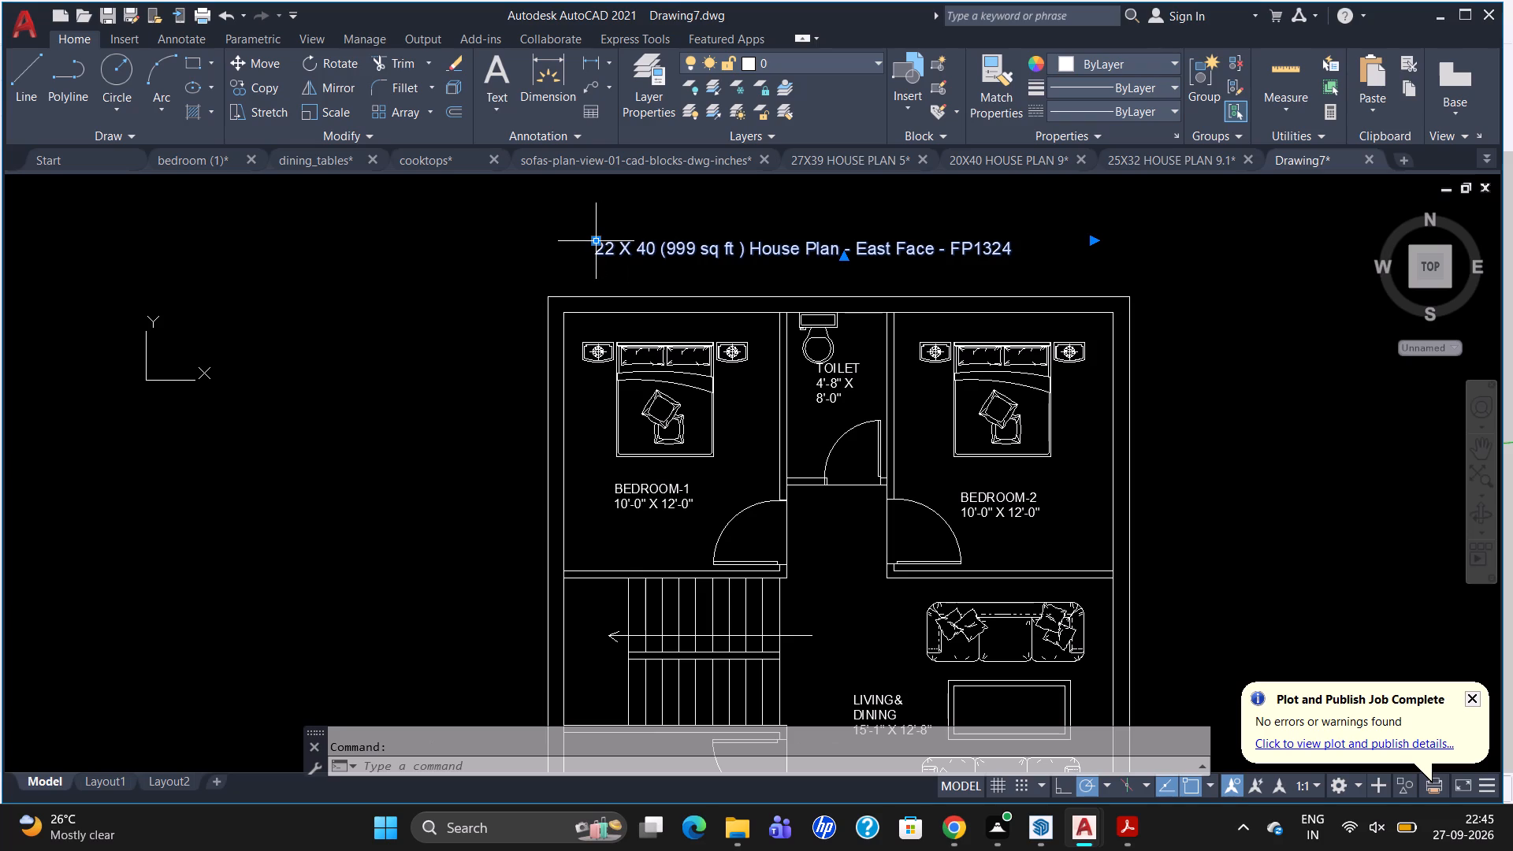
{"action": "left_click", "coordinate": [593, 244]}
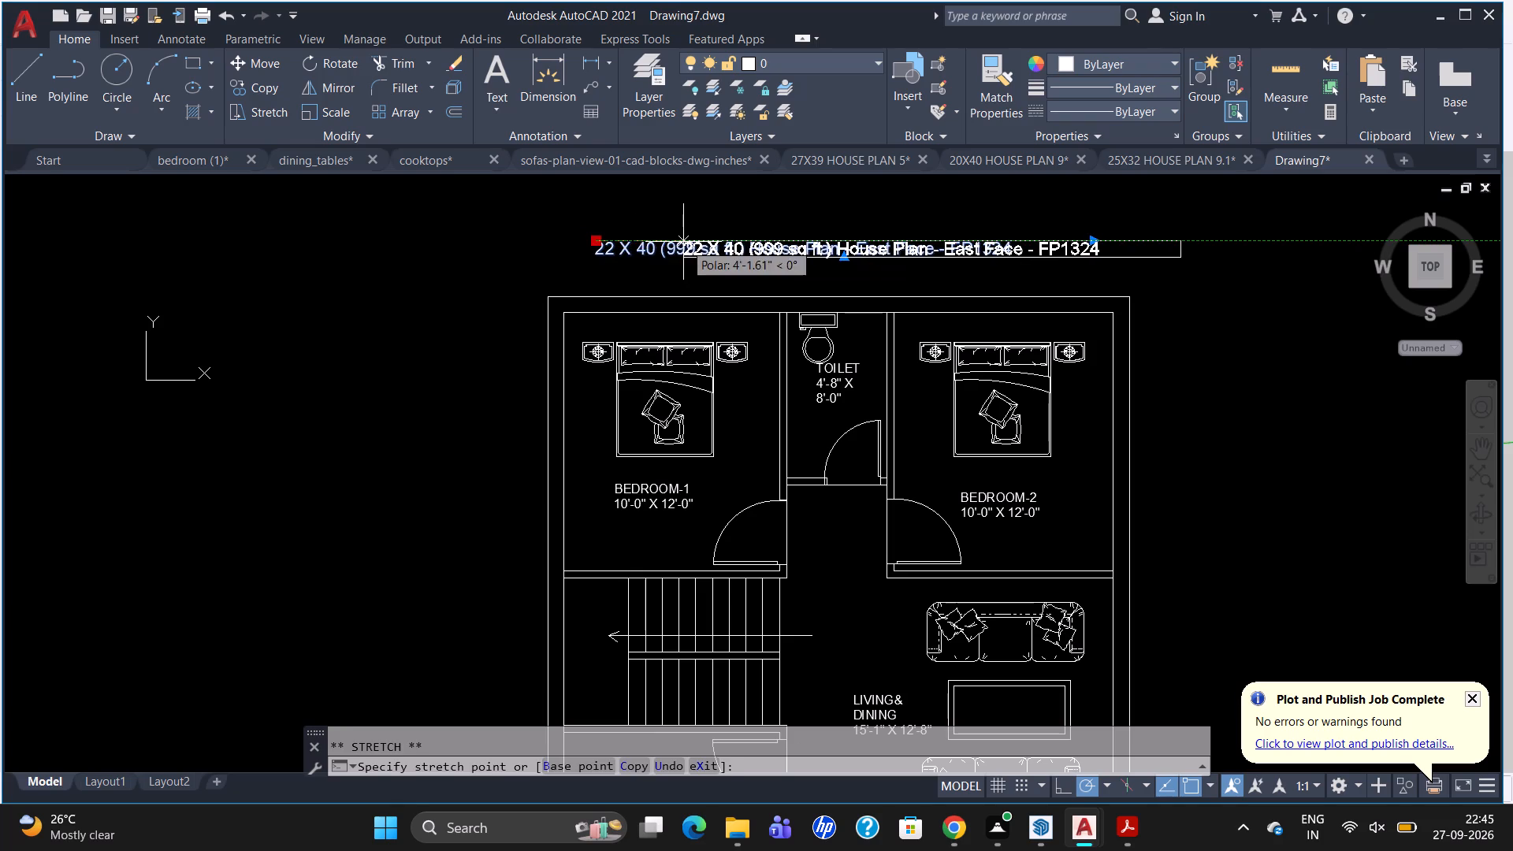
{"action": "left_click", "coordinate": [682, 236]}
{"action": "key", "text": "space"}
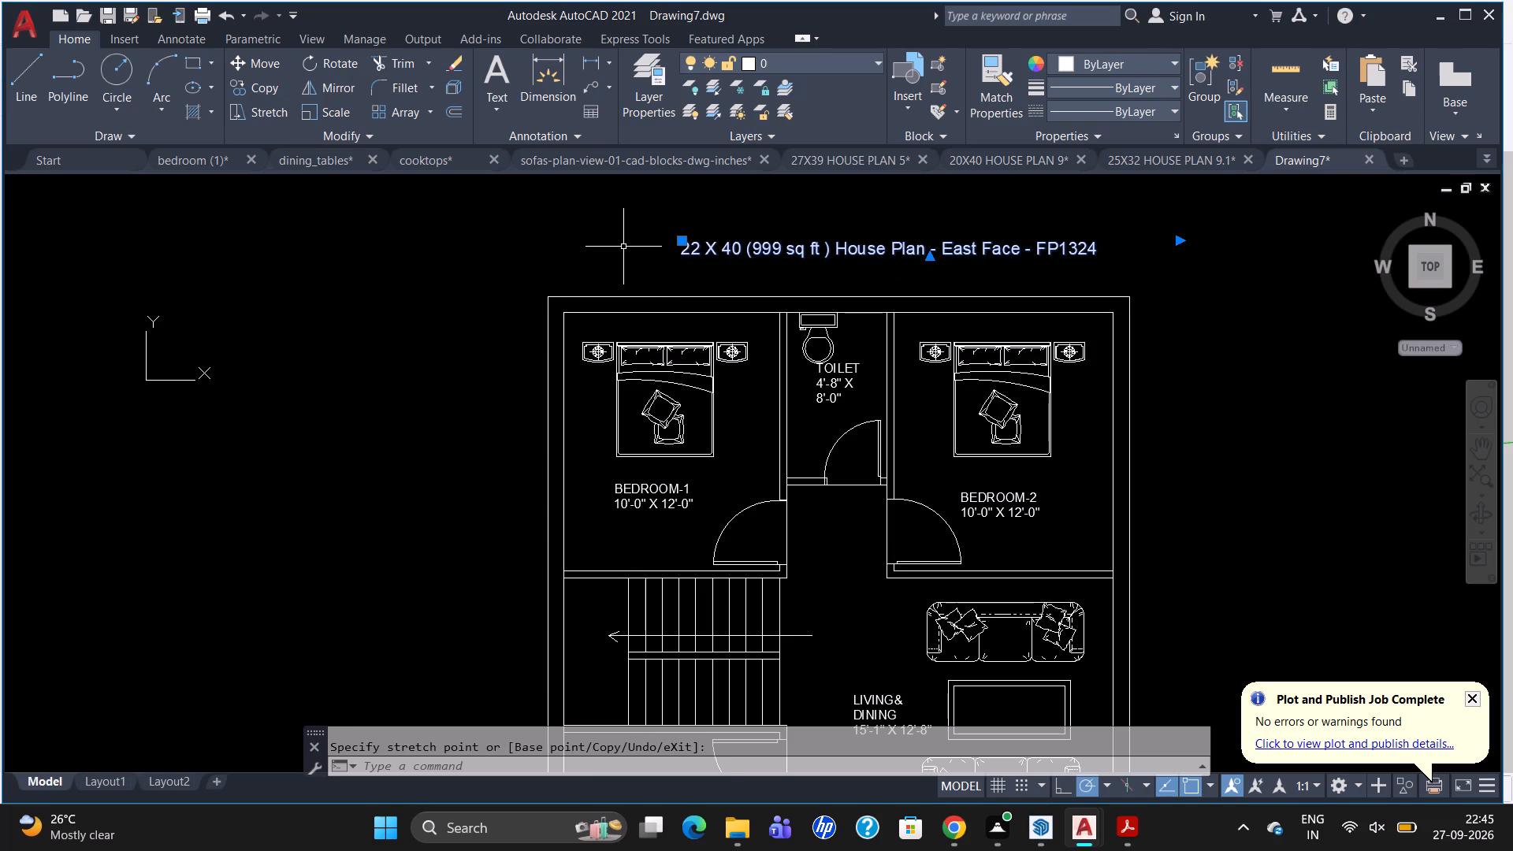
{"action": "key", "text": "Escape"}
Add a horizontal linear dimension across the plan's full outer width, placed between the top wall and the title.
{"action": "type", "text": "dli"}
{"action": "key", "text": "Return"}
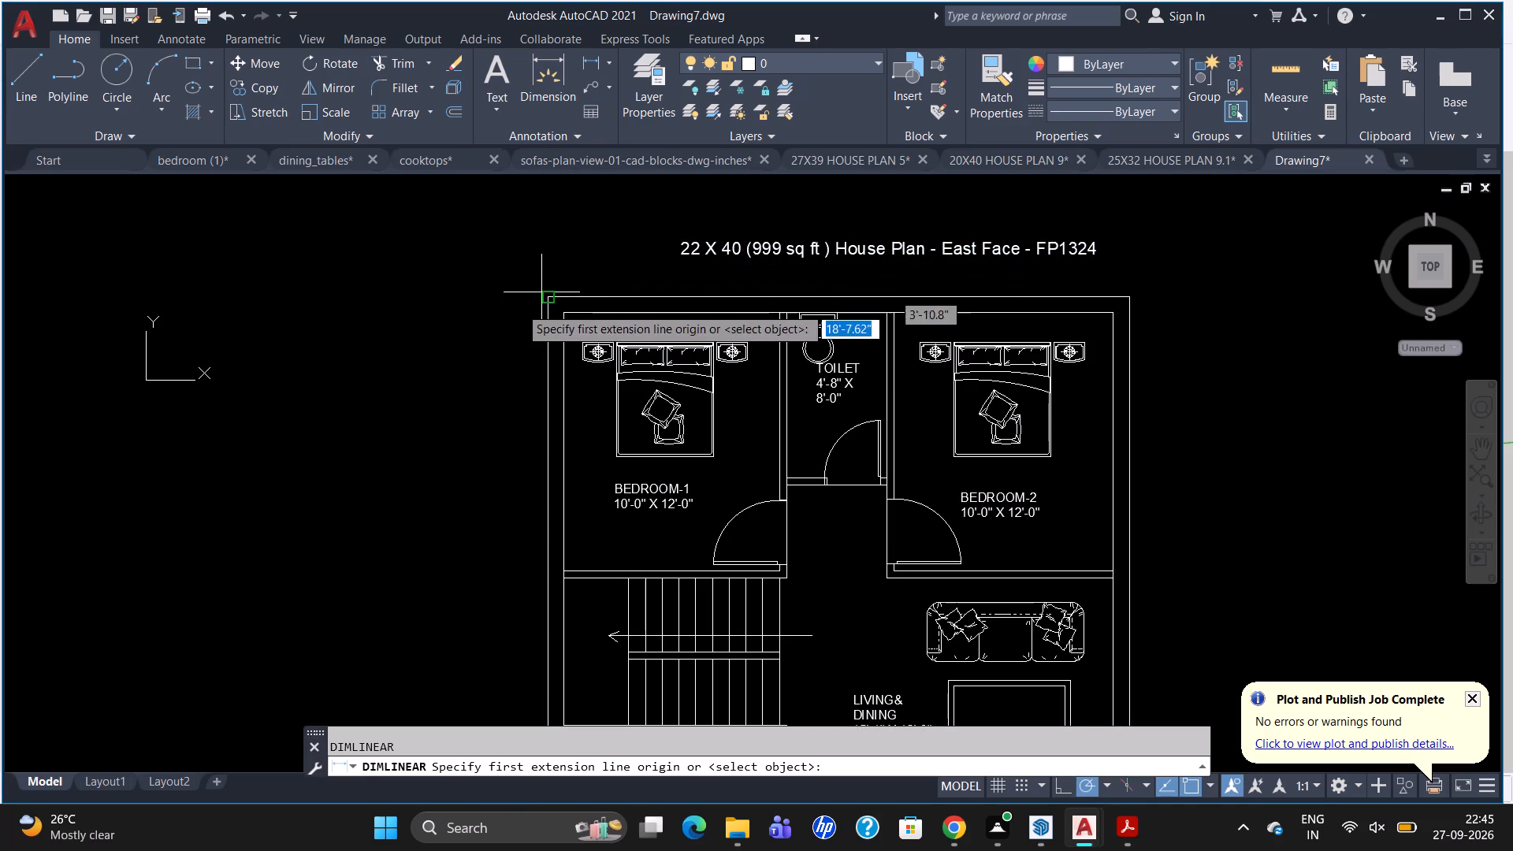
{"action": "left_click", "coordinate": [537, 298]}
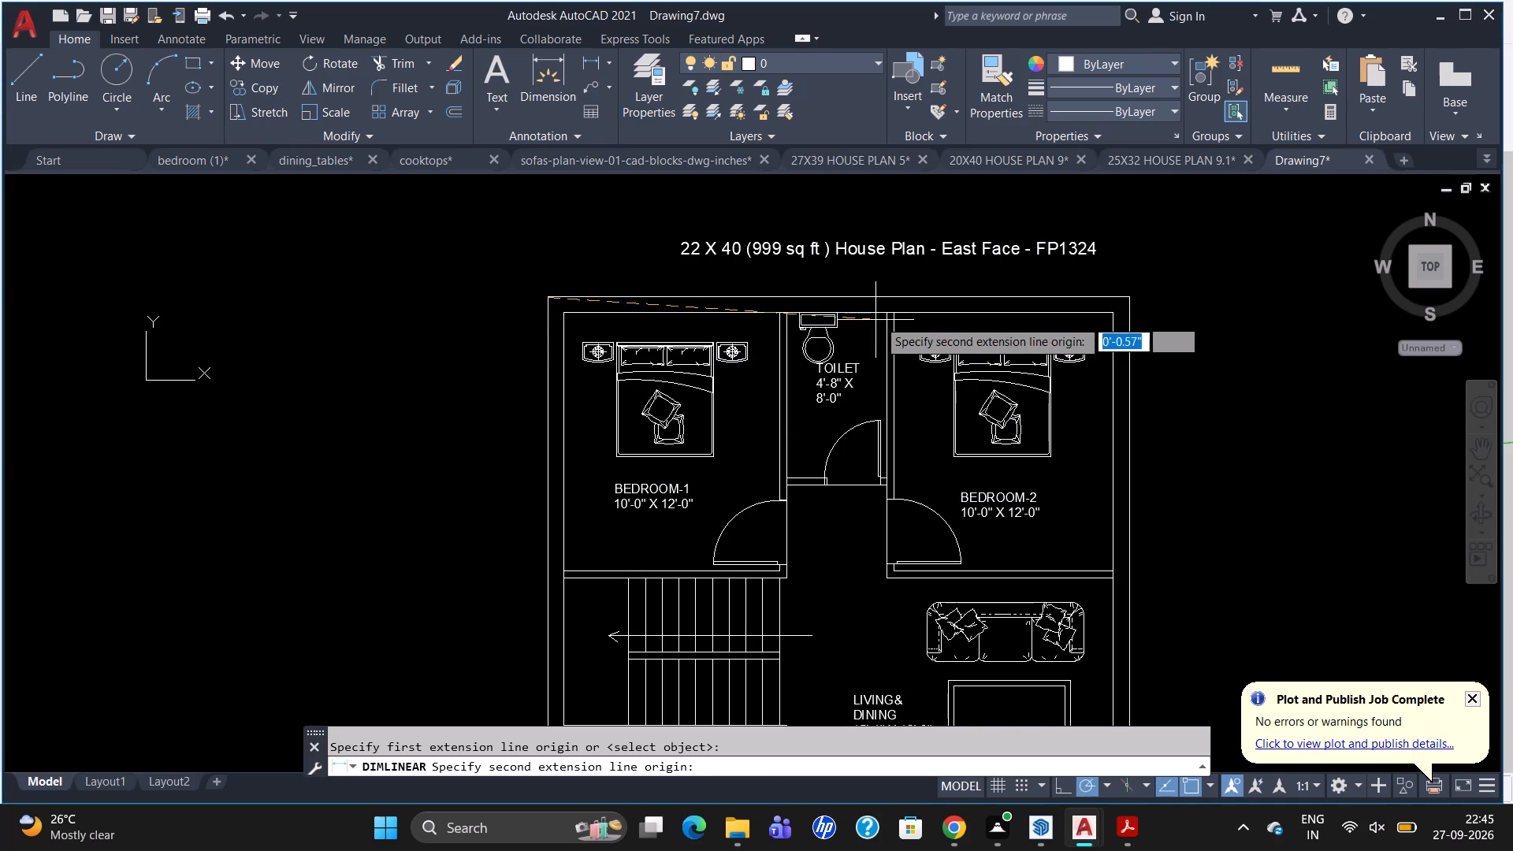
{"action": "left_click", "coordinate": [1129, 299]}
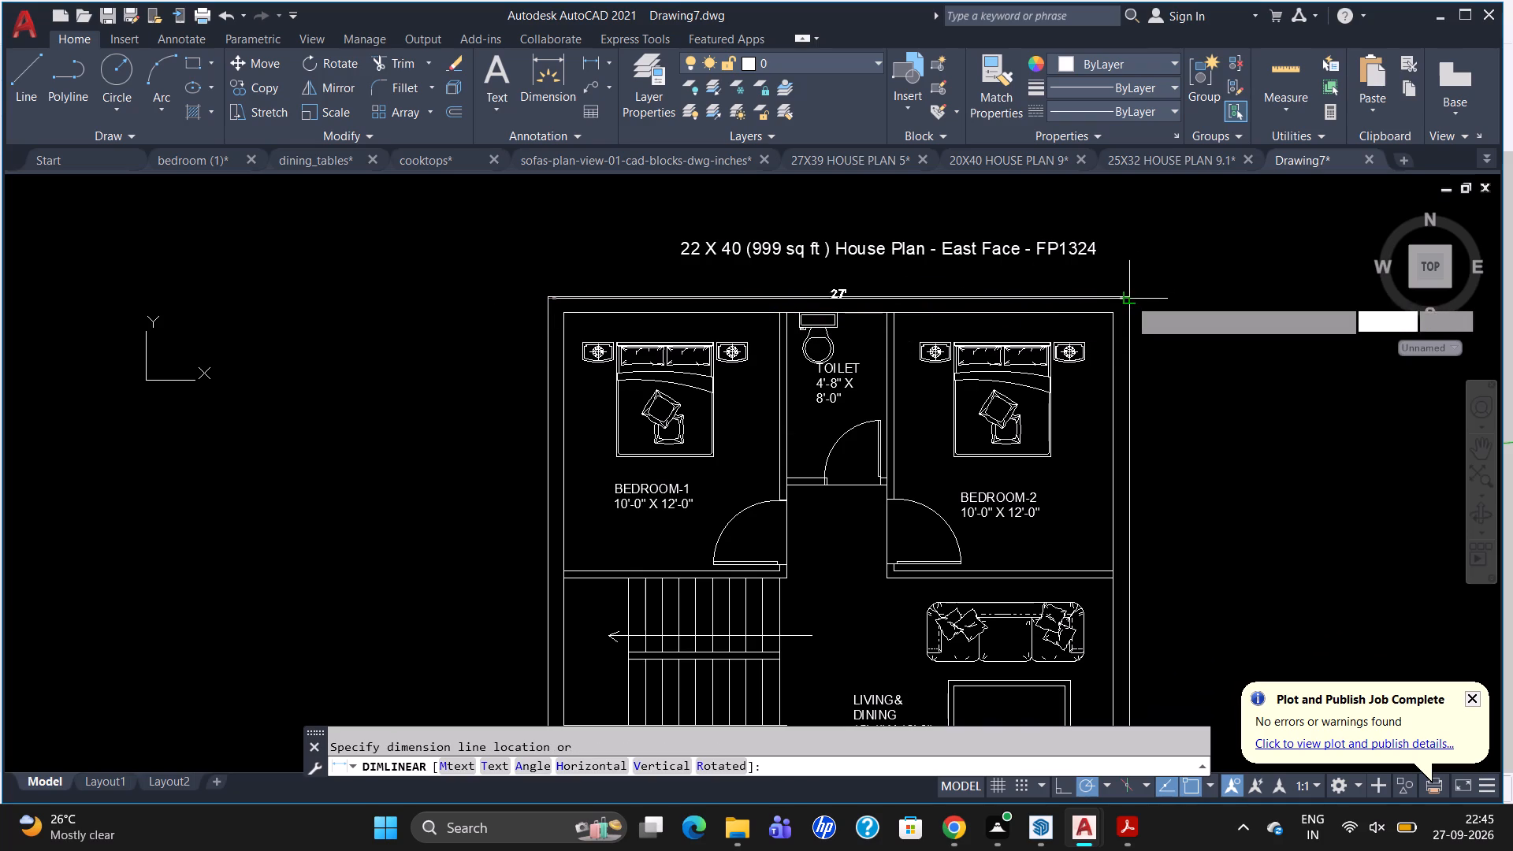
{"action": "left_click", "coordinate": [1132, 280]}
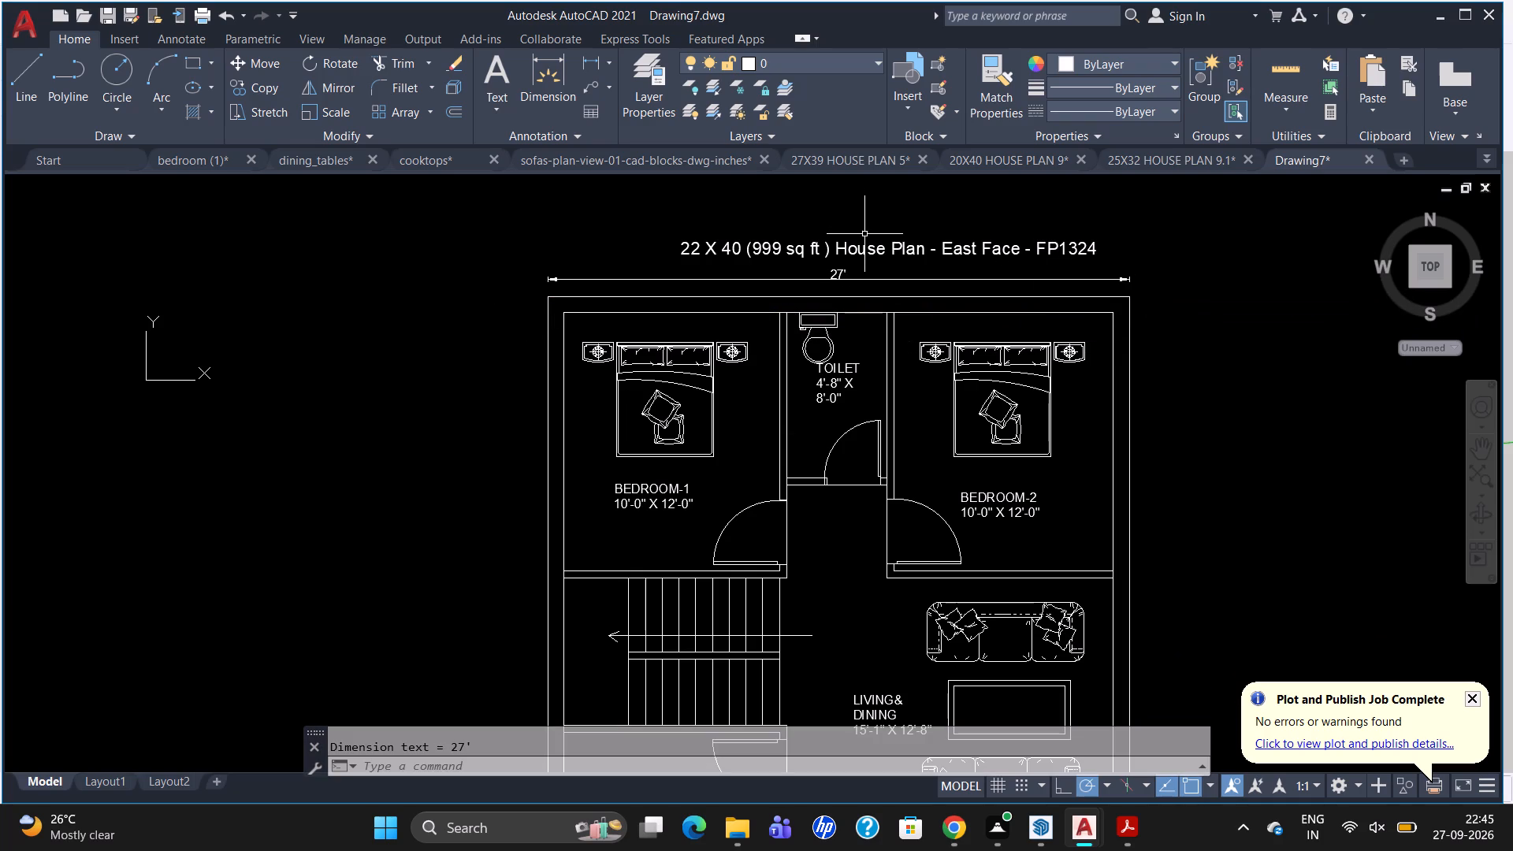
Override the overall width dimension's text to read 22'.
{"action": "double_click", "coordinate": [841, 273]}
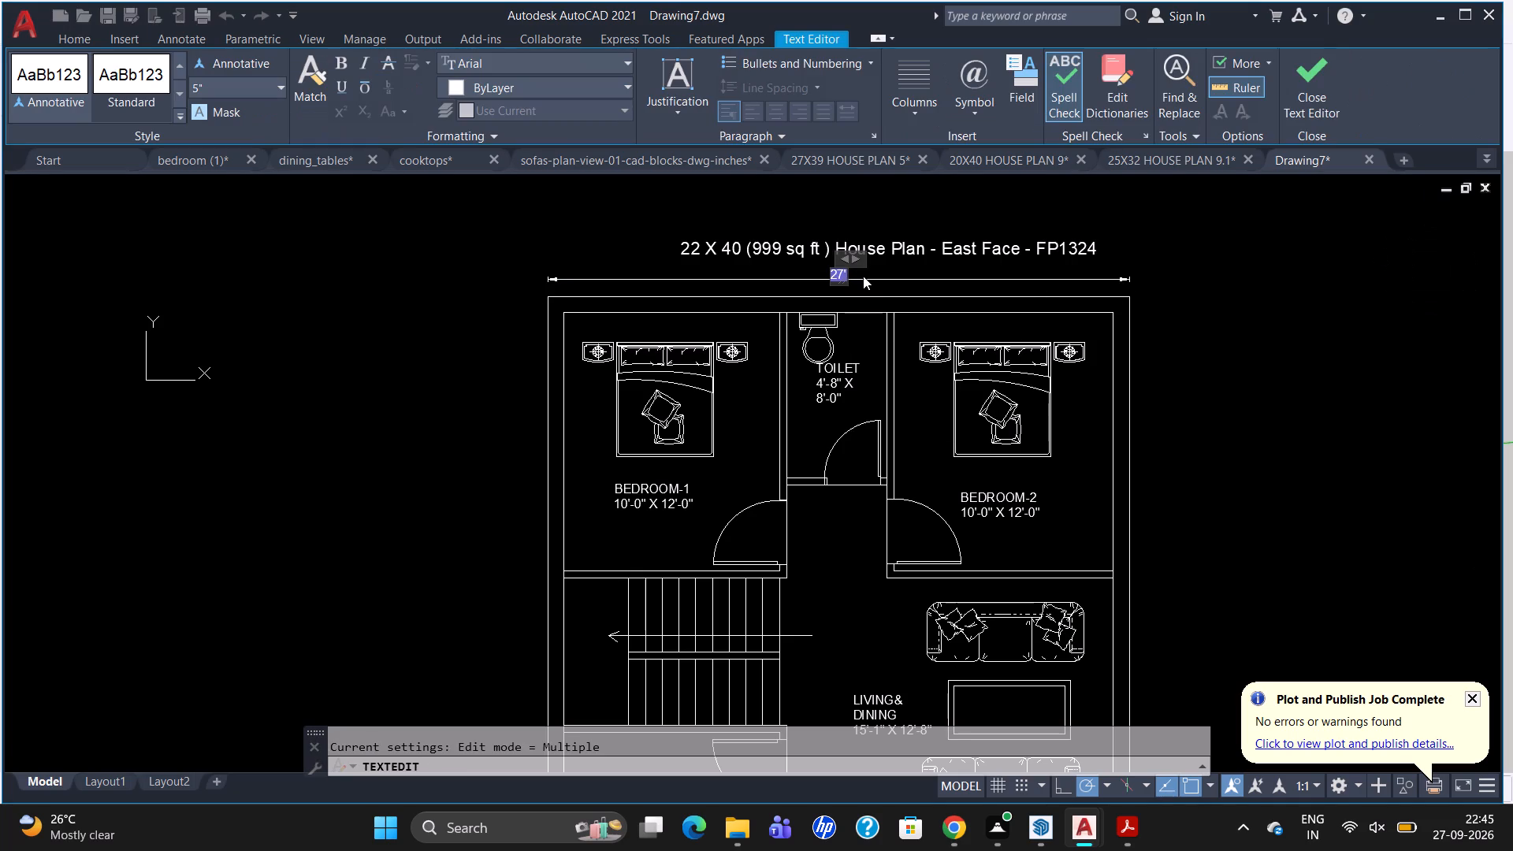
{"action": "key", "text": "Delete"}
{"action": "type", "text": "22'"}
{"action": "left_click", "coordinate": [873, 293]}
{"action": "scroll", "coordinate": [873, 293], "scroll_direction": "down", "scroll_amount": 2}
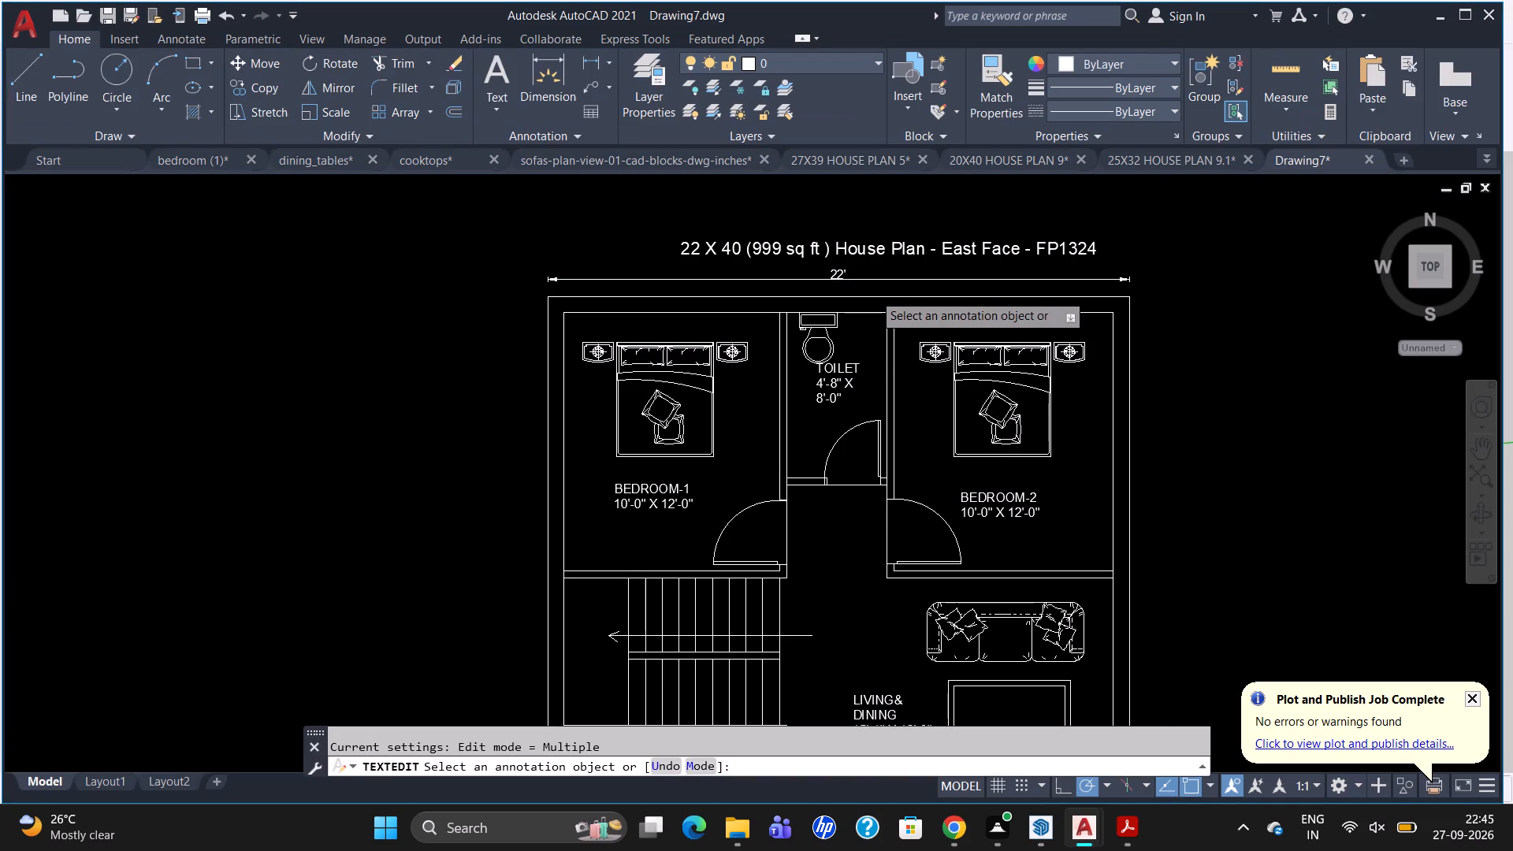
{"action": "key", "text": "space"}
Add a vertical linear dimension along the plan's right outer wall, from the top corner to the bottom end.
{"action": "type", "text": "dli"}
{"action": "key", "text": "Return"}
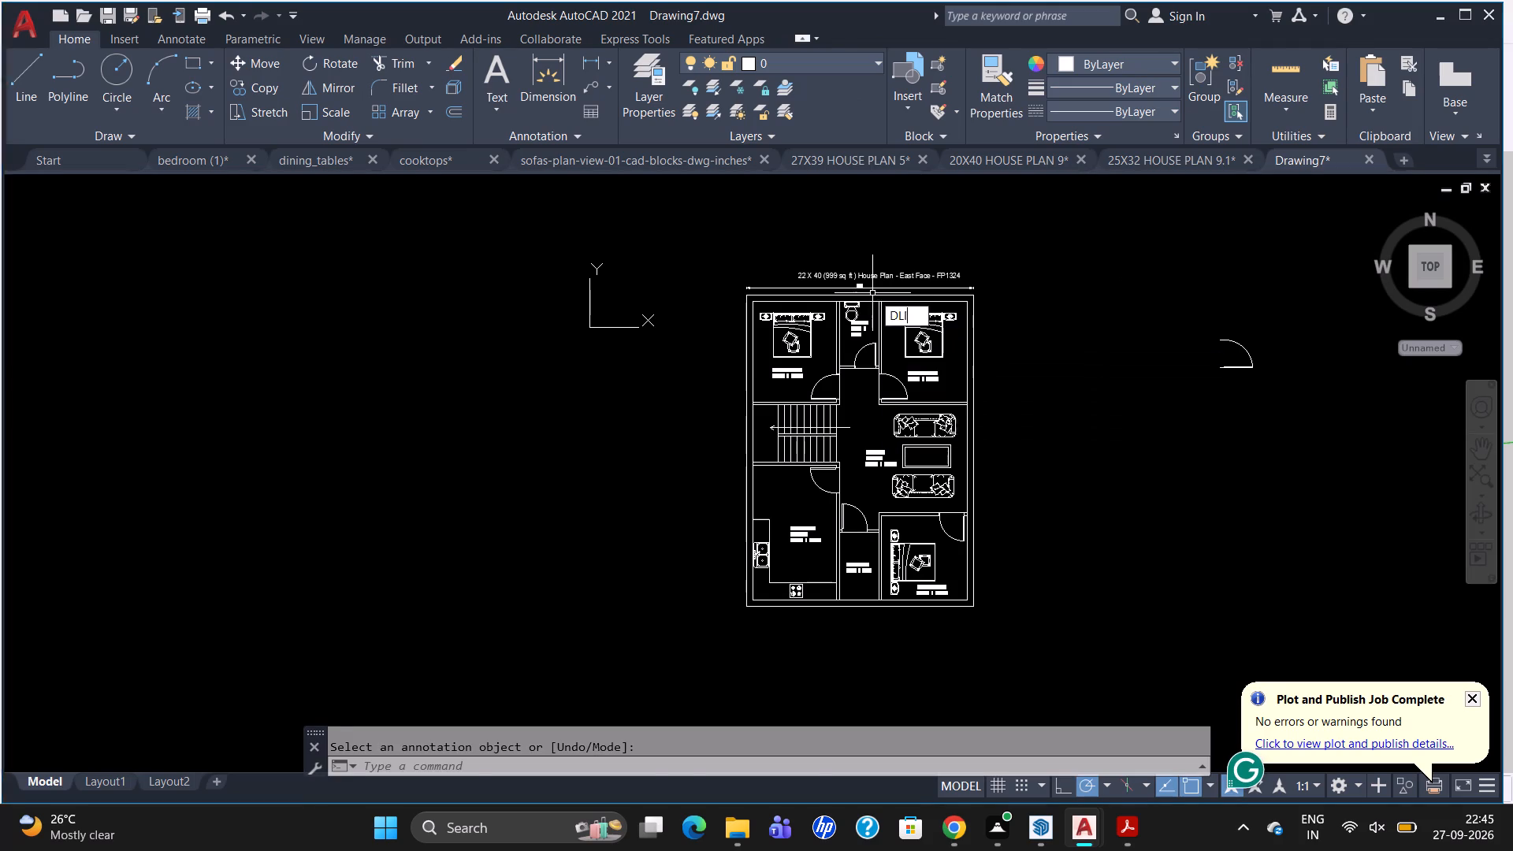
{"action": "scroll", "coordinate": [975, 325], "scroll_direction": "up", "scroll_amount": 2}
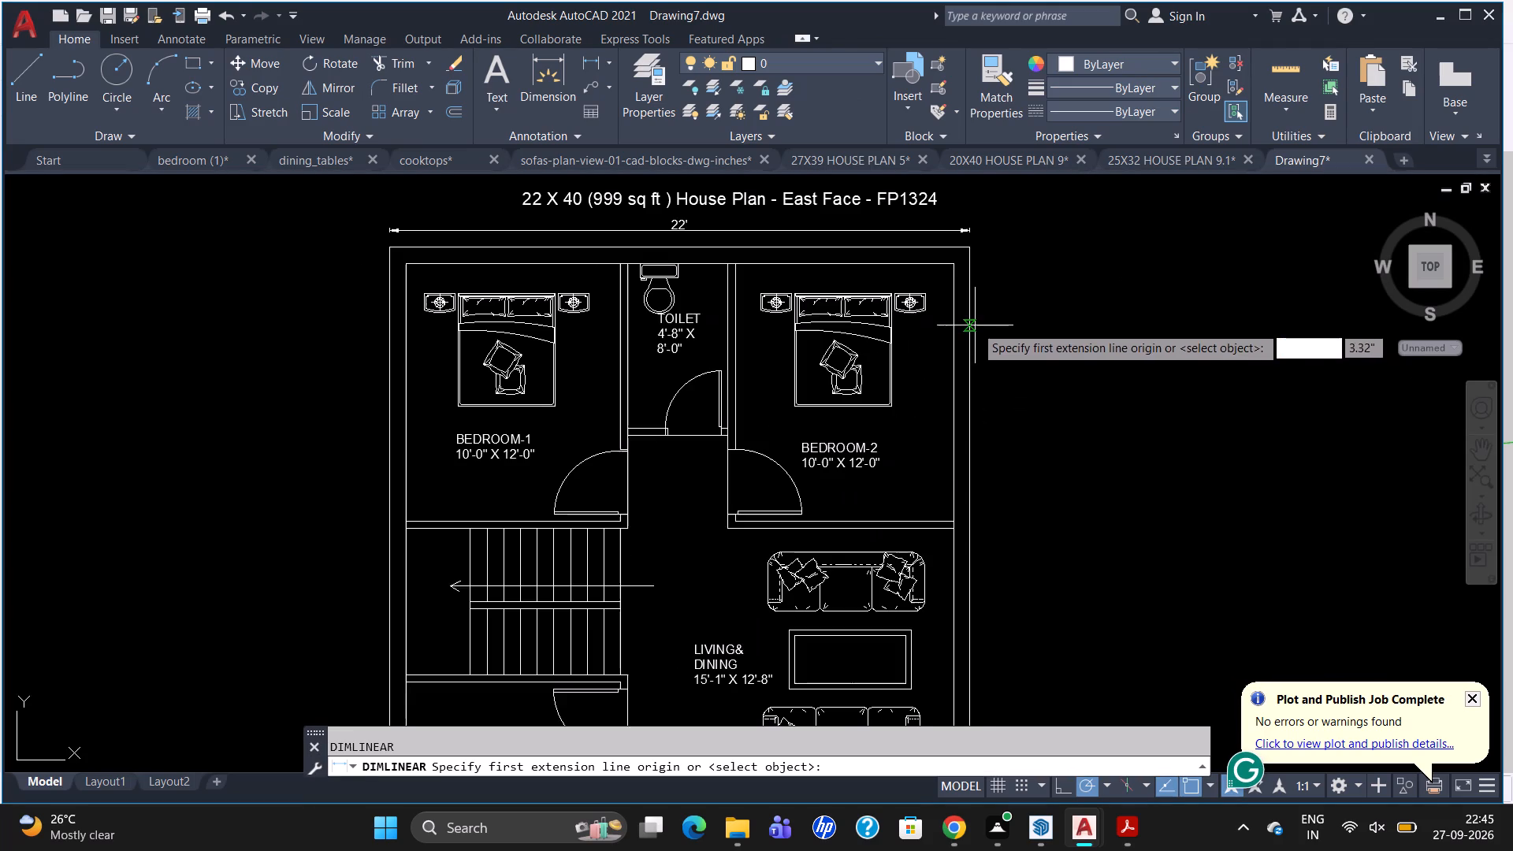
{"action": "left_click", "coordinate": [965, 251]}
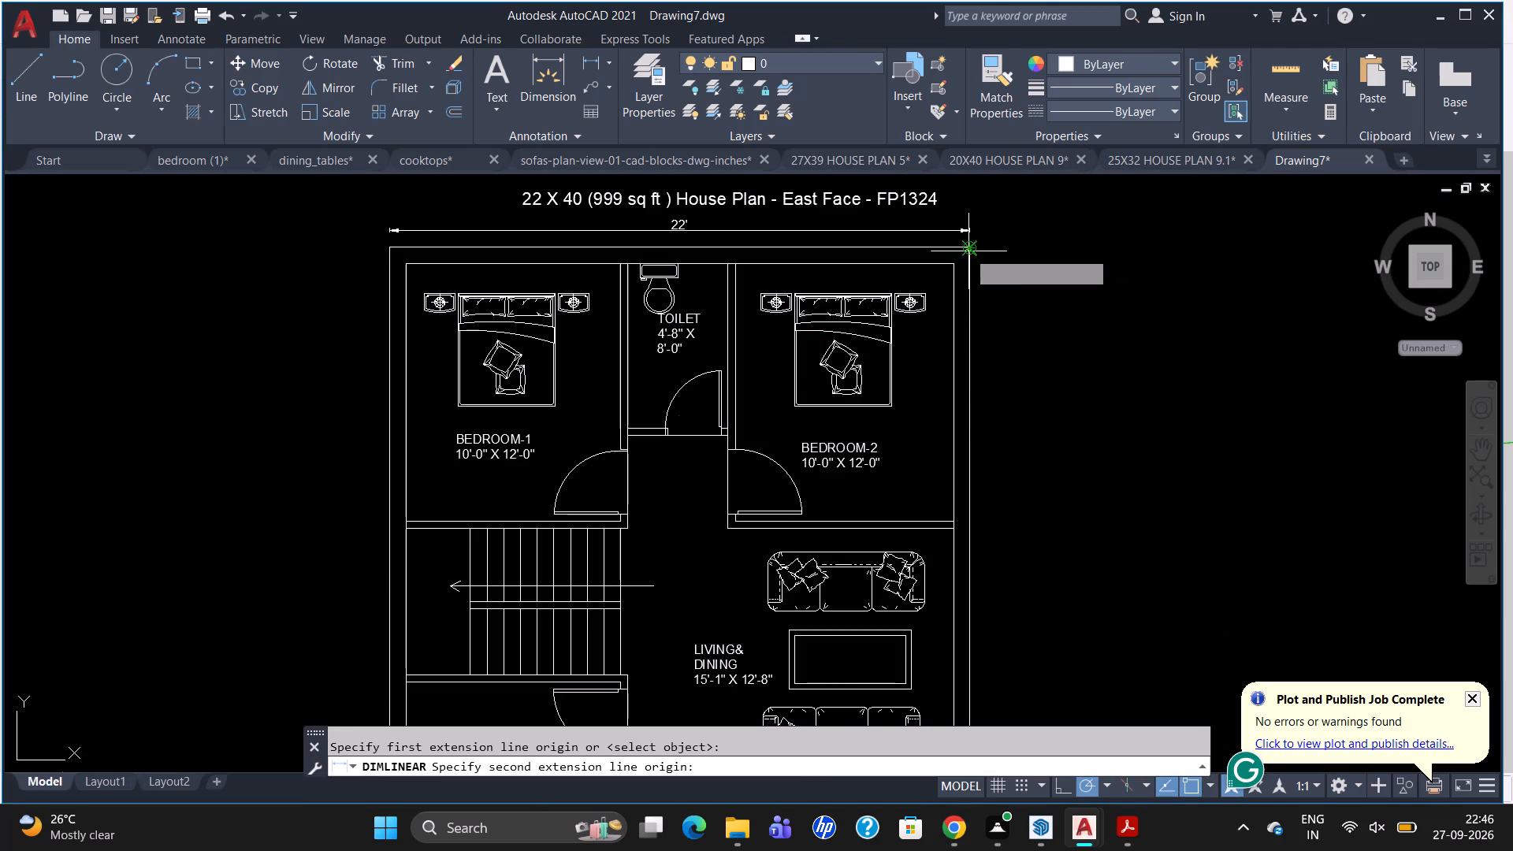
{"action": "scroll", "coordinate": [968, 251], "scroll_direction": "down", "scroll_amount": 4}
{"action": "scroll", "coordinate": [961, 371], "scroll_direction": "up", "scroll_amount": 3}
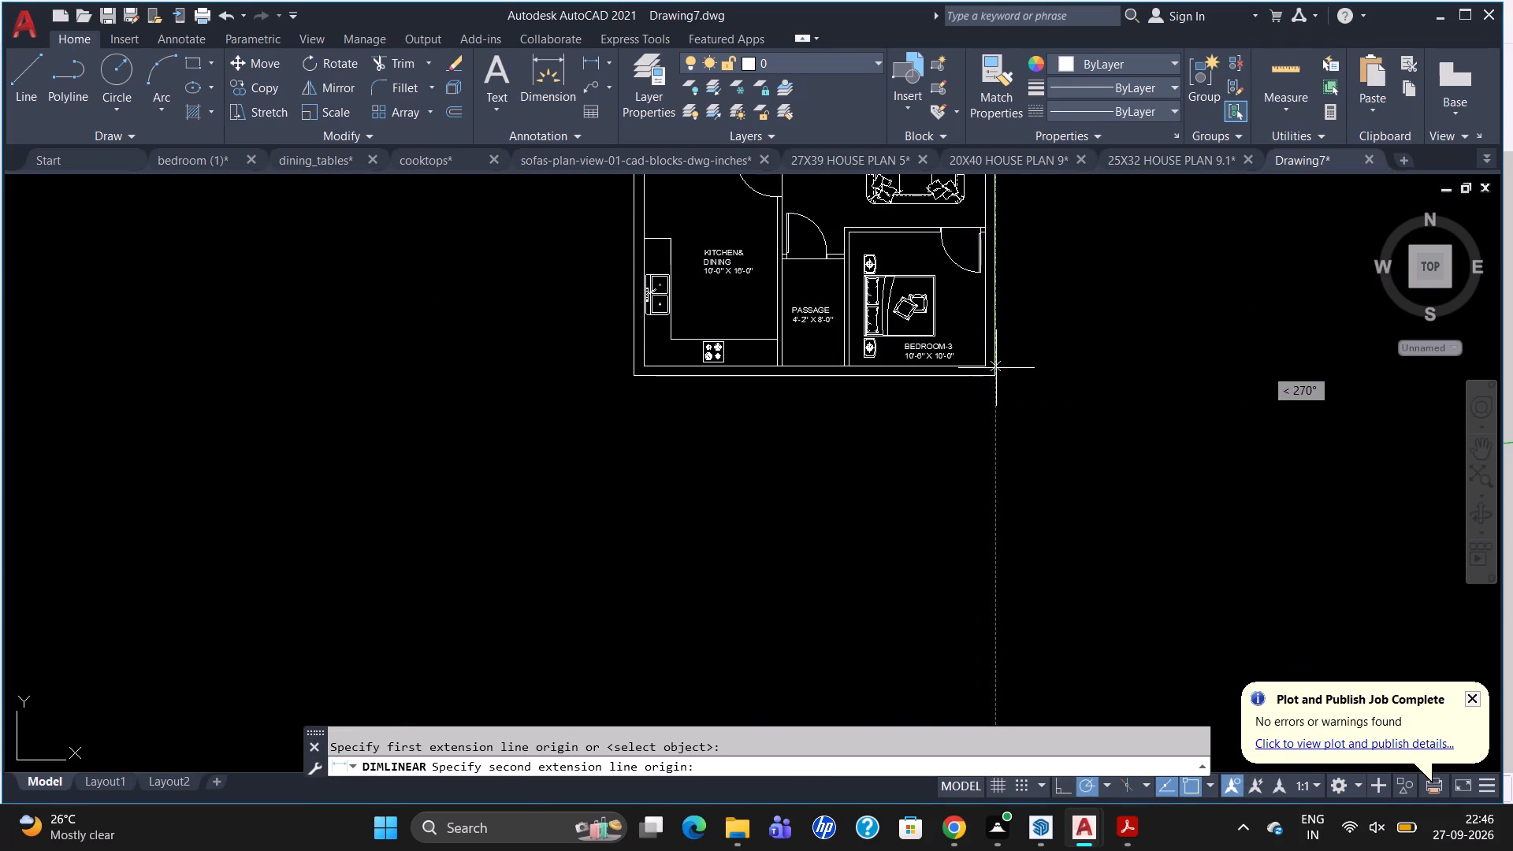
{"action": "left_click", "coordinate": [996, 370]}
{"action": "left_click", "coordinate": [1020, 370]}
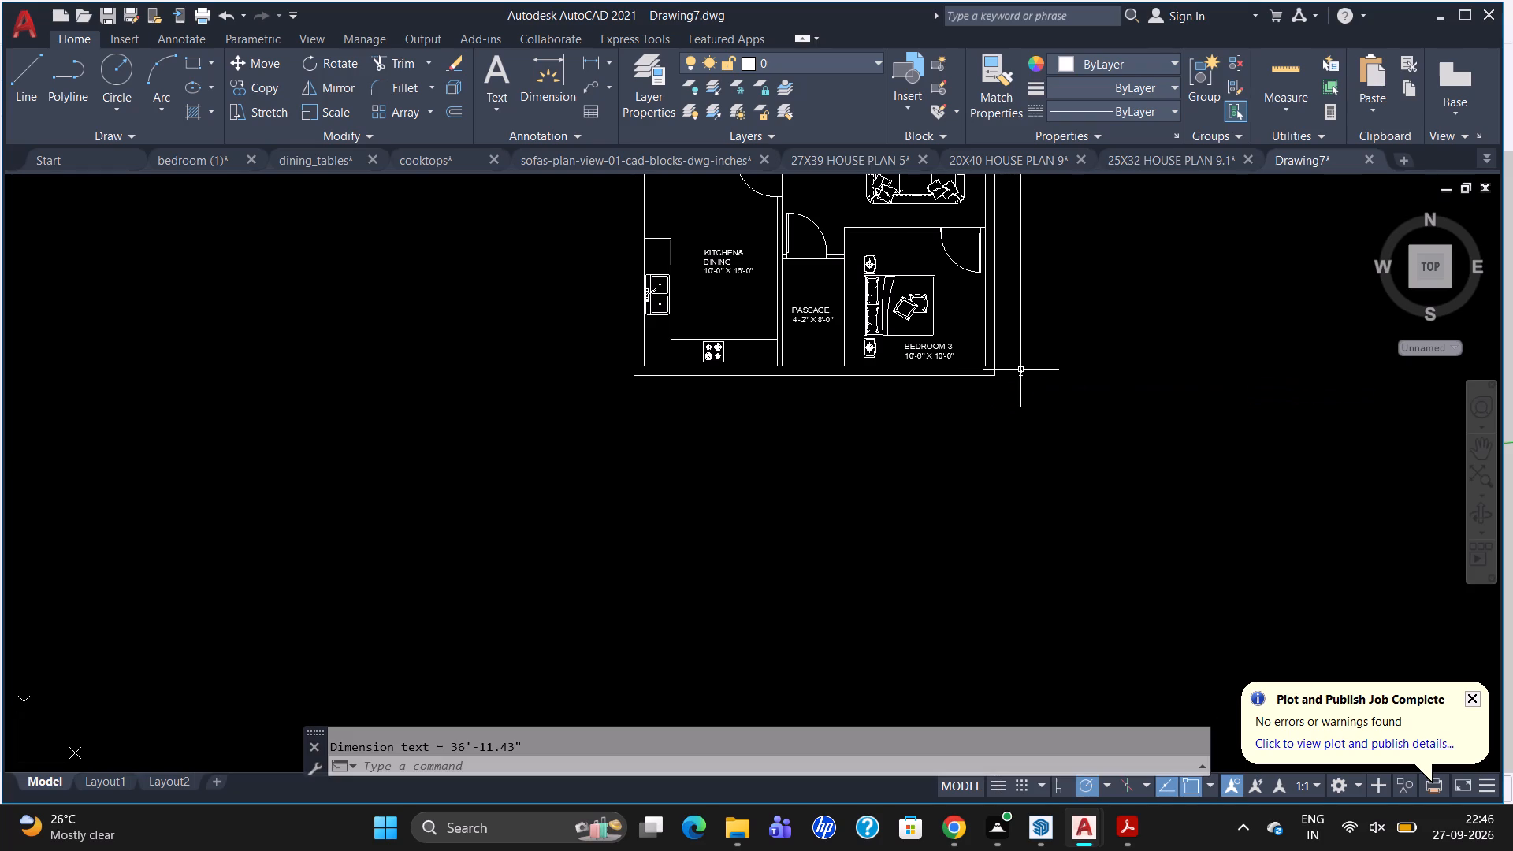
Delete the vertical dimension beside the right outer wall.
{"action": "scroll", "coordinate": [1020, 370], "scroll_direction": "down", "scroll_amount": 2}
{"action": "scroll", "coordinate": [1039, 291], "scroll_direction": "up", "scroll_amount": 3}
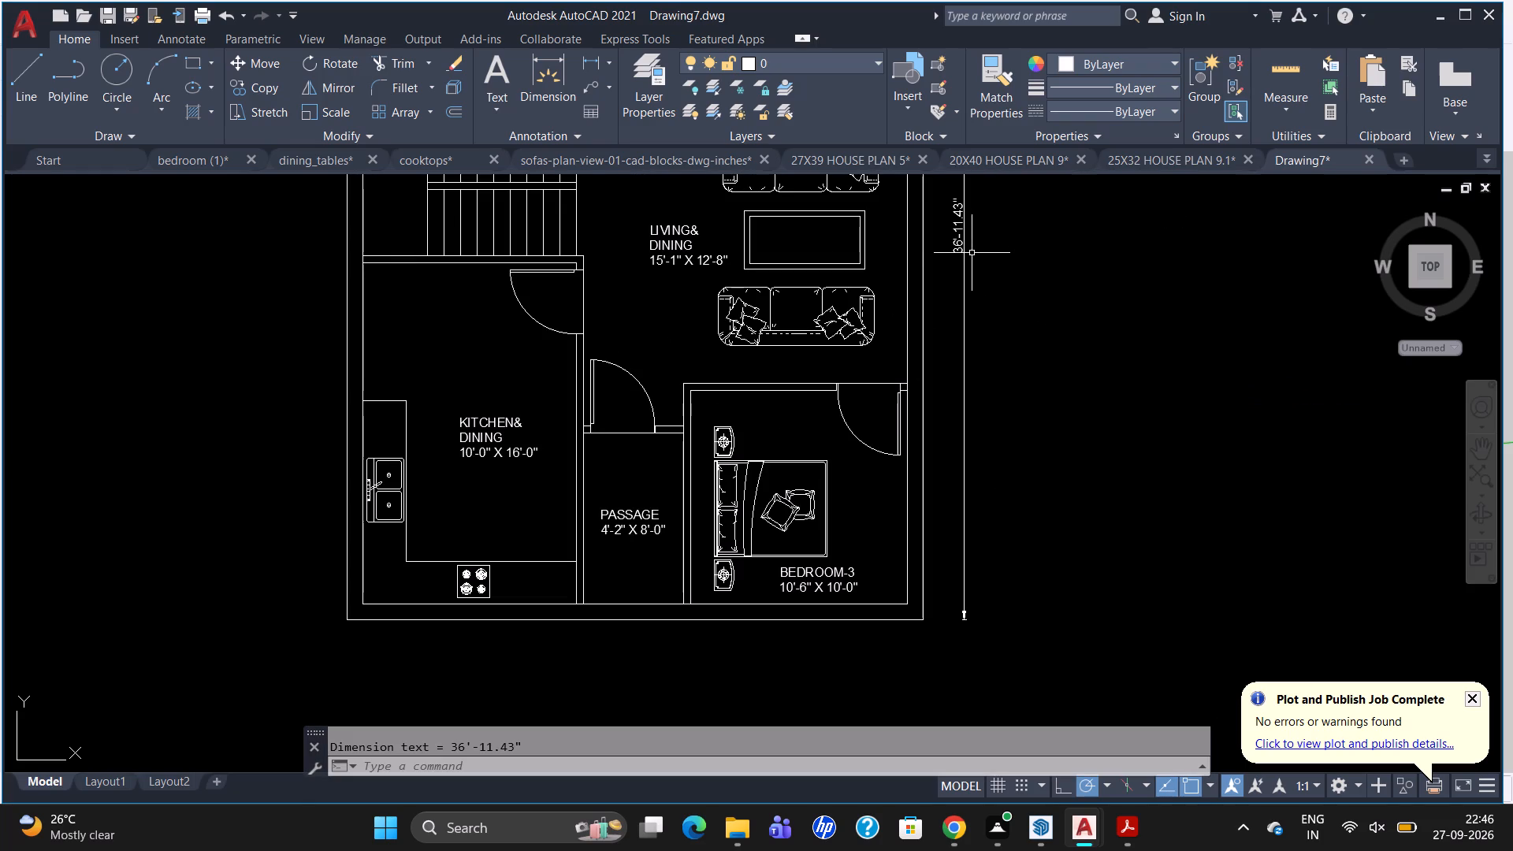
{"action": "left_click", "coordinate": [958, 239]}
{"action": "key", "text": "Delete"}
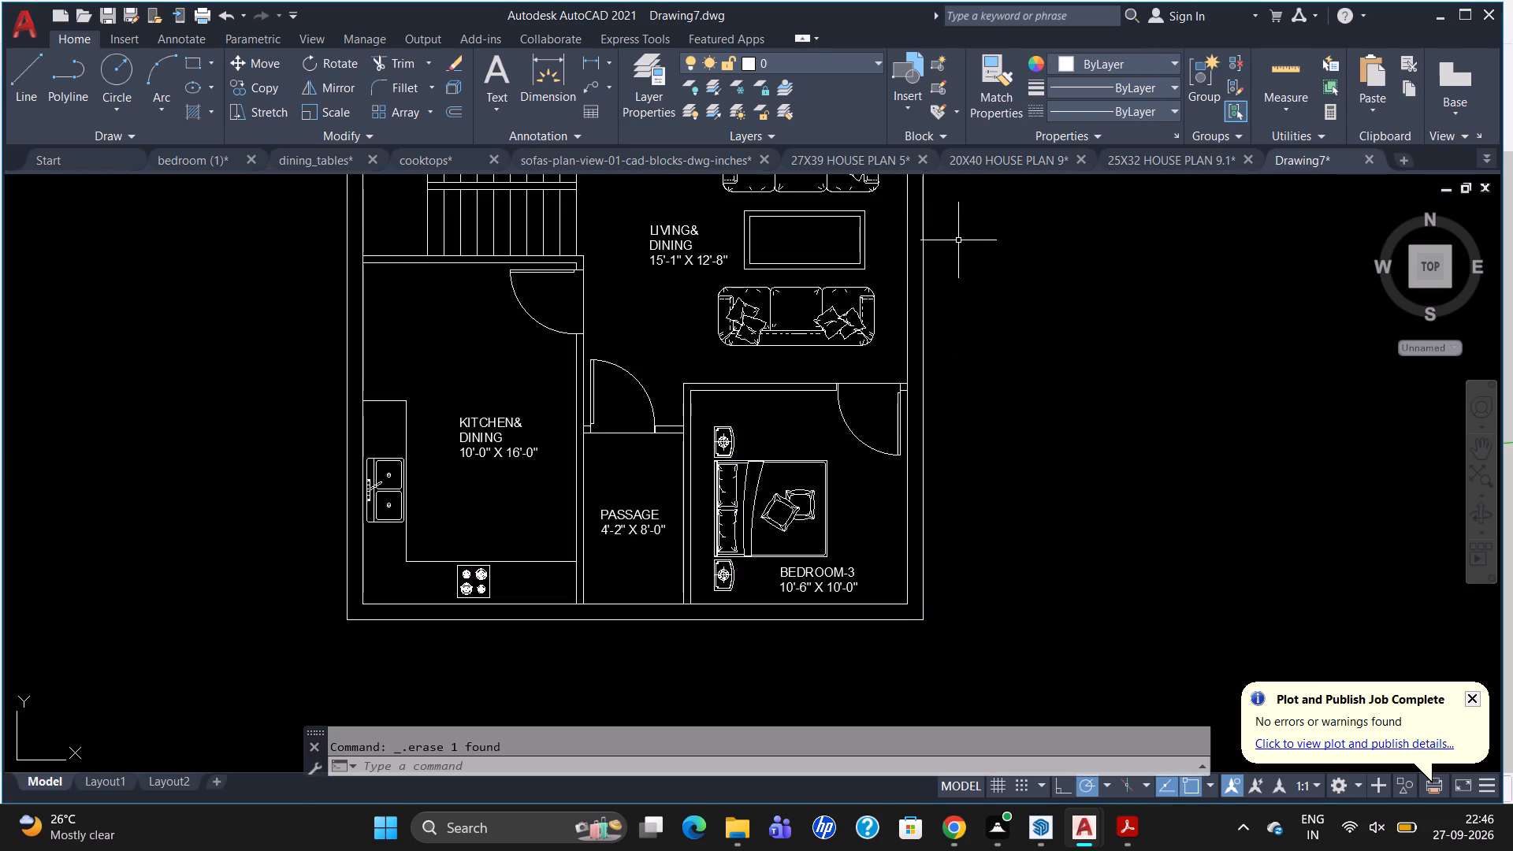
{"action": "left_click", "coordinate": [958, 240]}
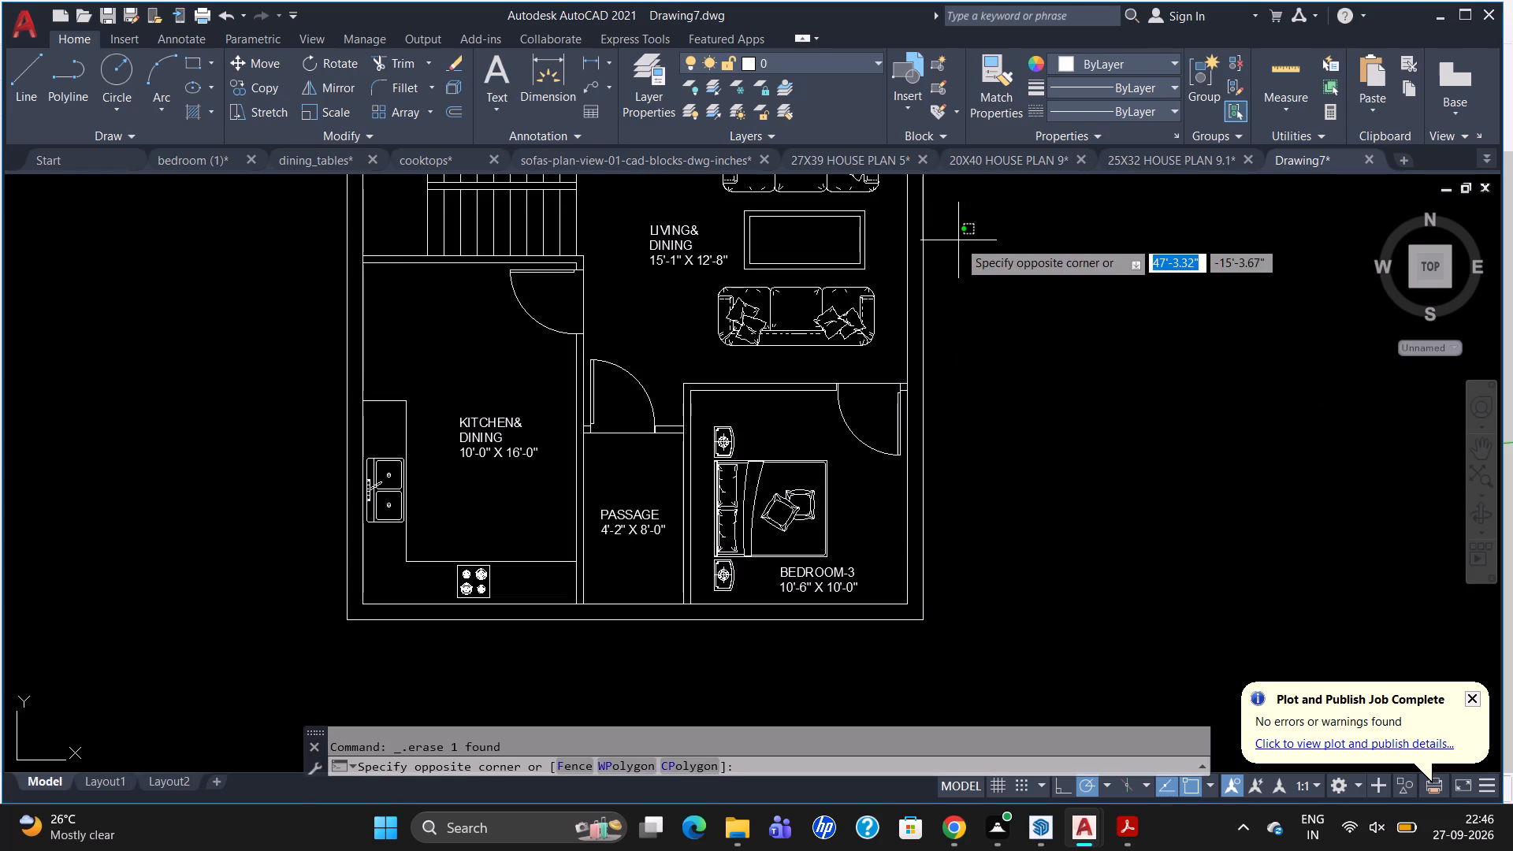
Add a vertical linear dimension along the plan's full right outer wall, placed a short distance outside the wall.
{"action": "scroll", "coordinate": [912, 328], "scroll_direction": "down", "scroll_amount": 4}
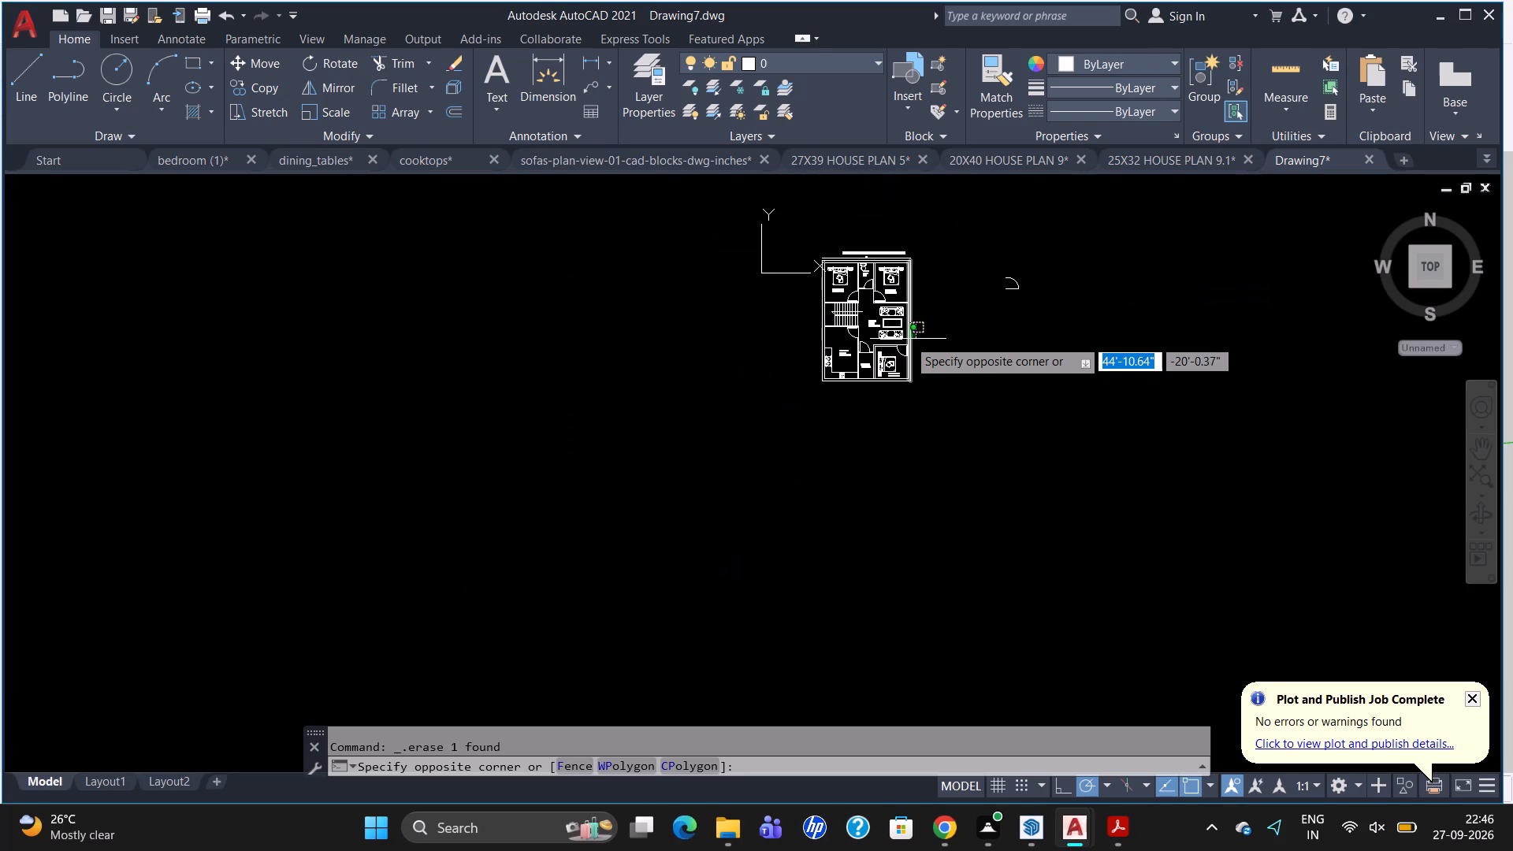
{"action": "scroll", "coordinate": [921, 303], "scroll_direction": "up", "scroll_amount": 2}
{"action": "type", "text": "dli"}
{"action": "key", "text": "Return"}
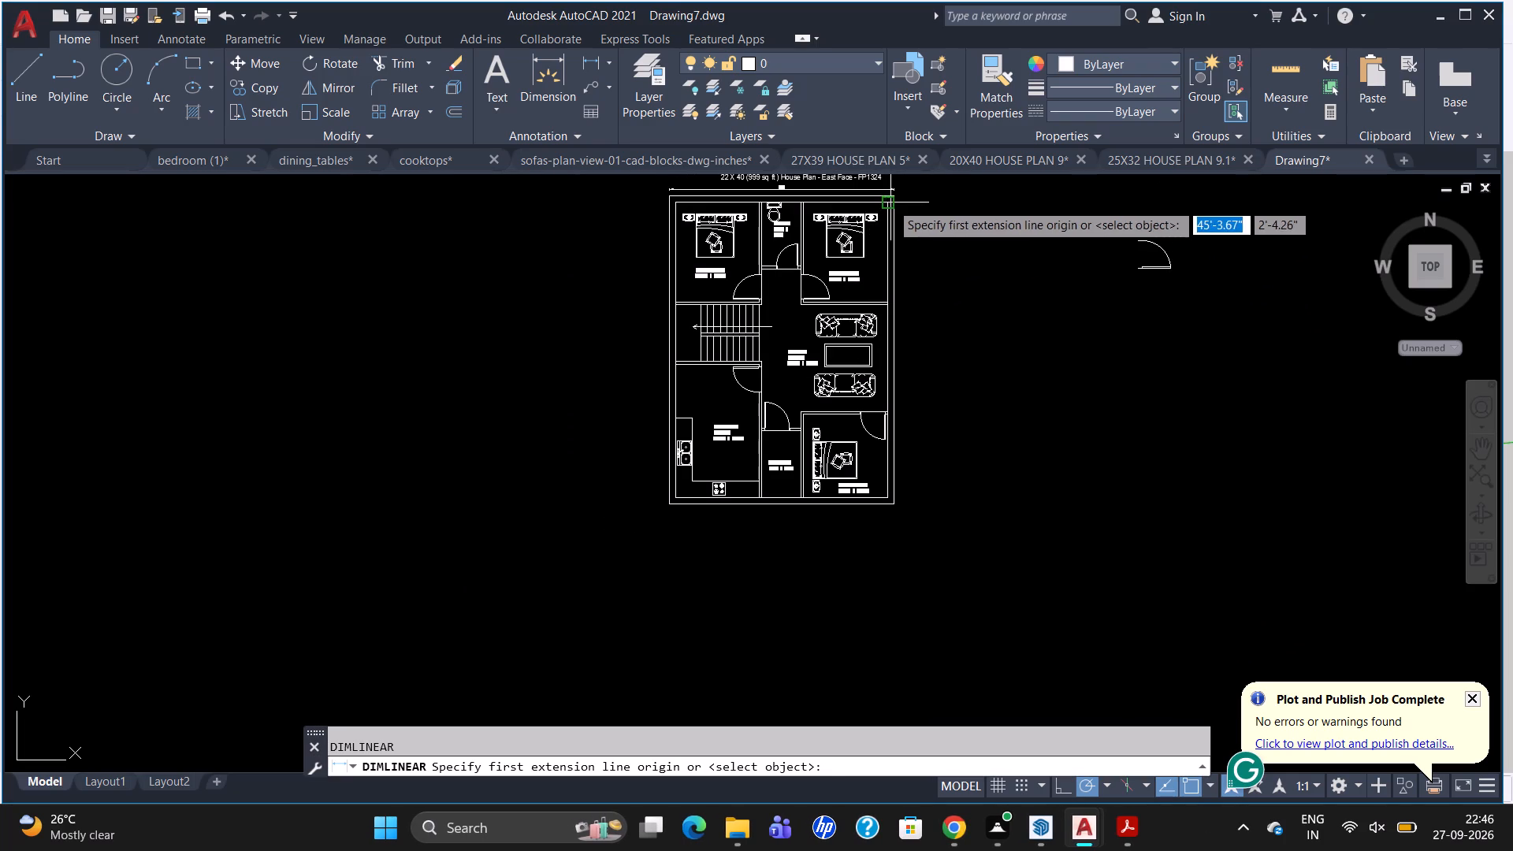
{"action": "scroll", "coordinate": [892, 200], "scroll_direction": "up", "scroll_amount": 3}
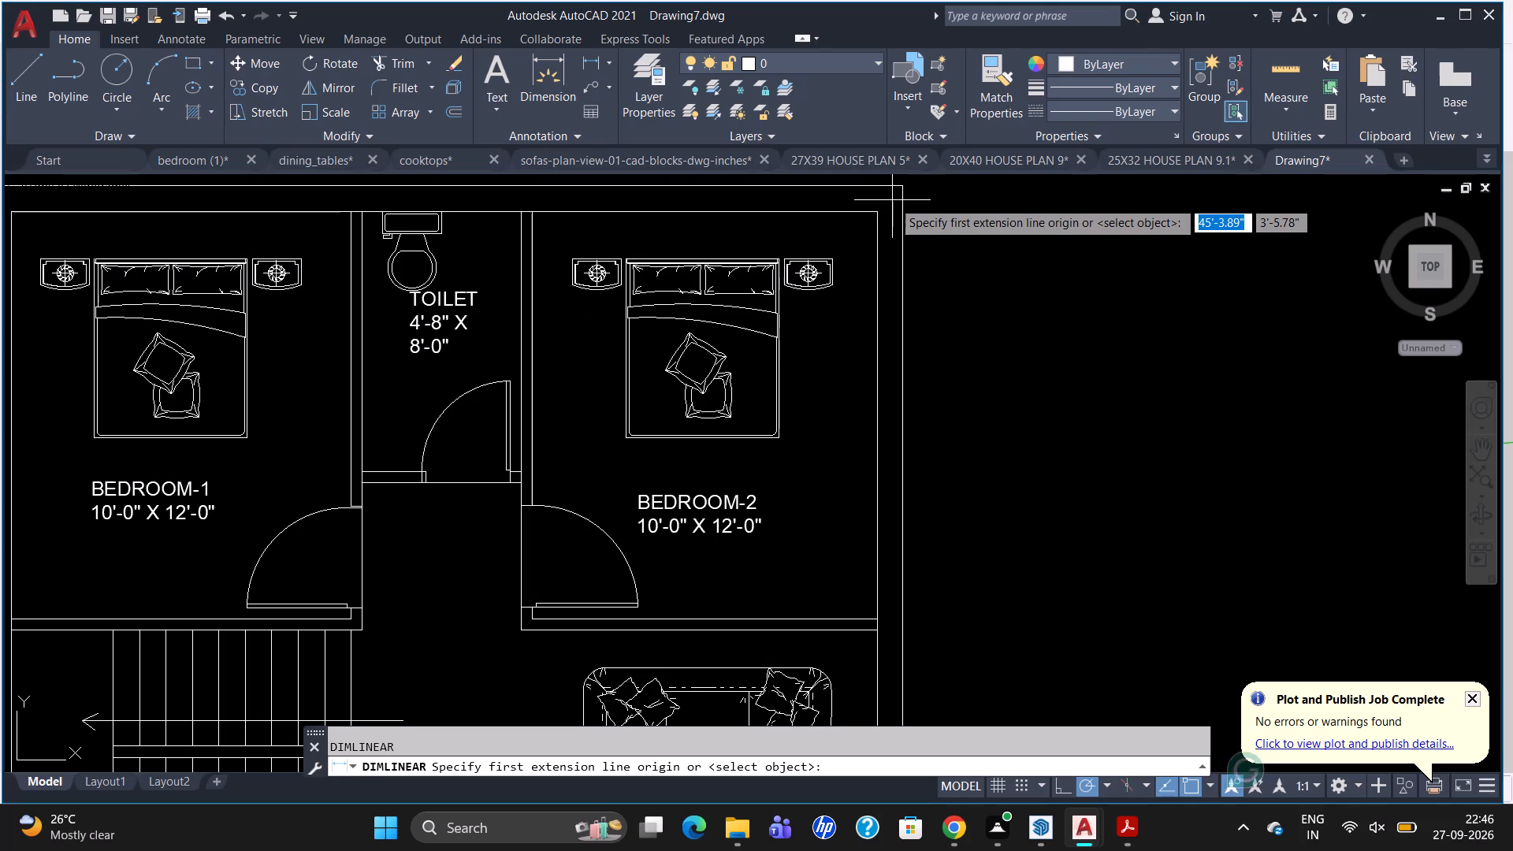
{"action": "left_click", "coordinate": [903, 188]}
{"action": "scroll", "coordinate": [924, 210], "scroll_direction": "down", "scroll_amount": 1}
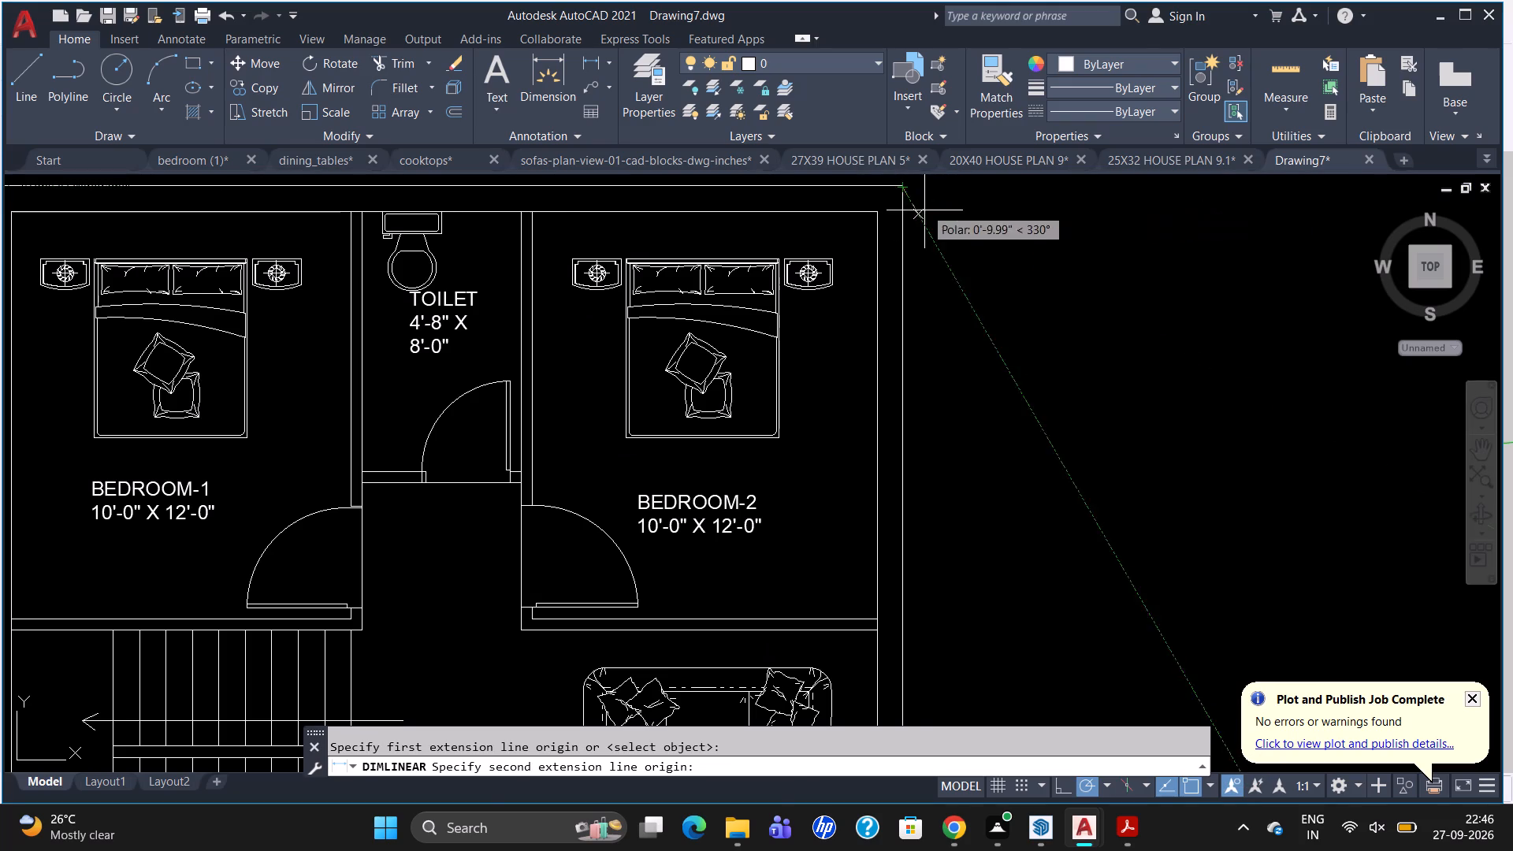
{"action": "scroll", "coordinate": [924, 210], "scroll_direction": "down", "scroll_amount": 2}
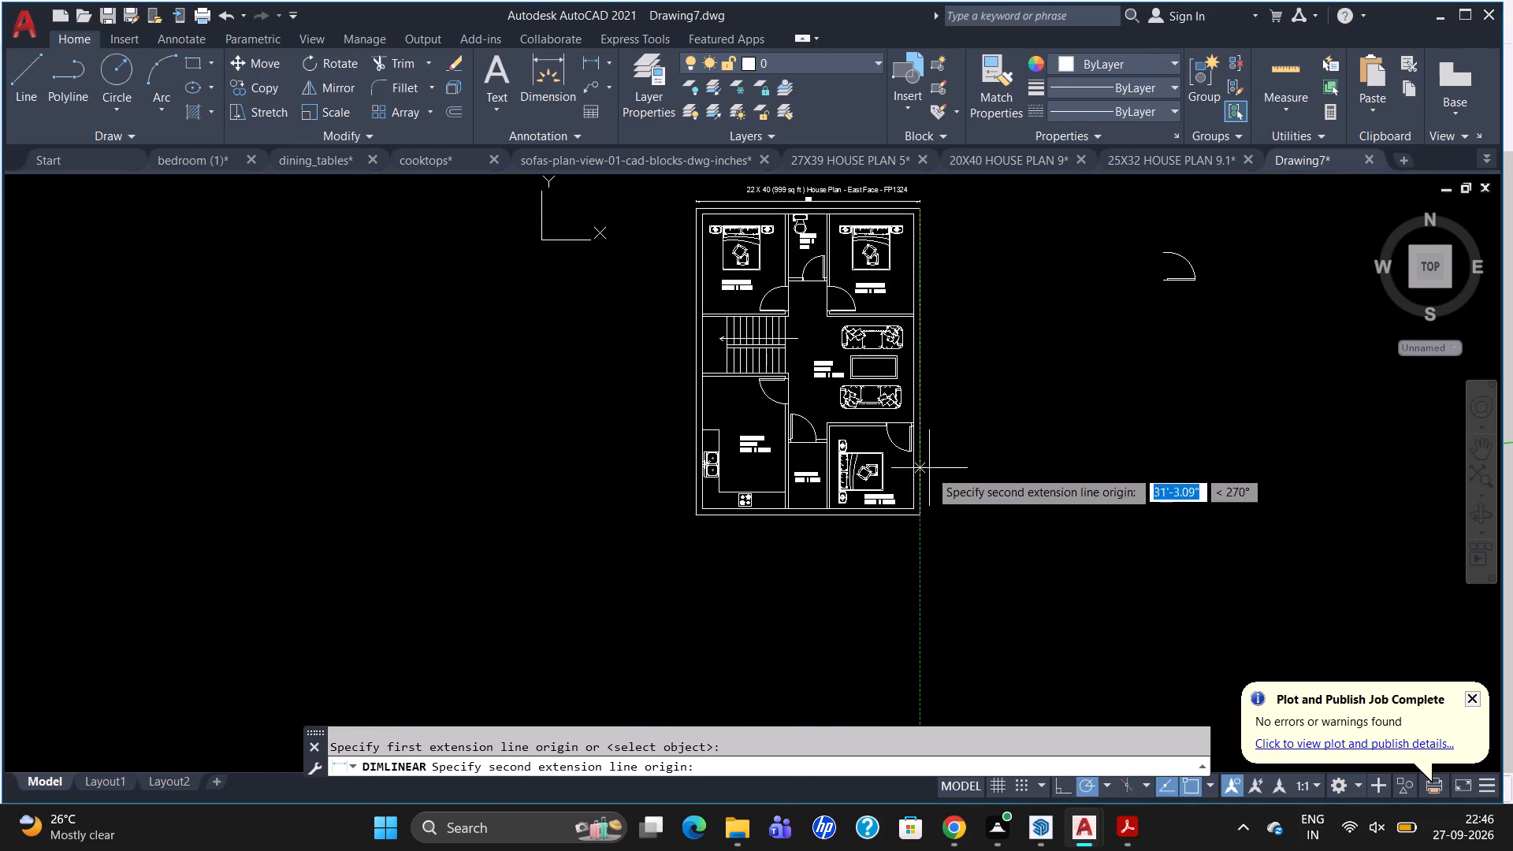
{"action": "scroll", "coordinate": [920, 491], "scroll_direction": "up", "scroll_amount": 3}
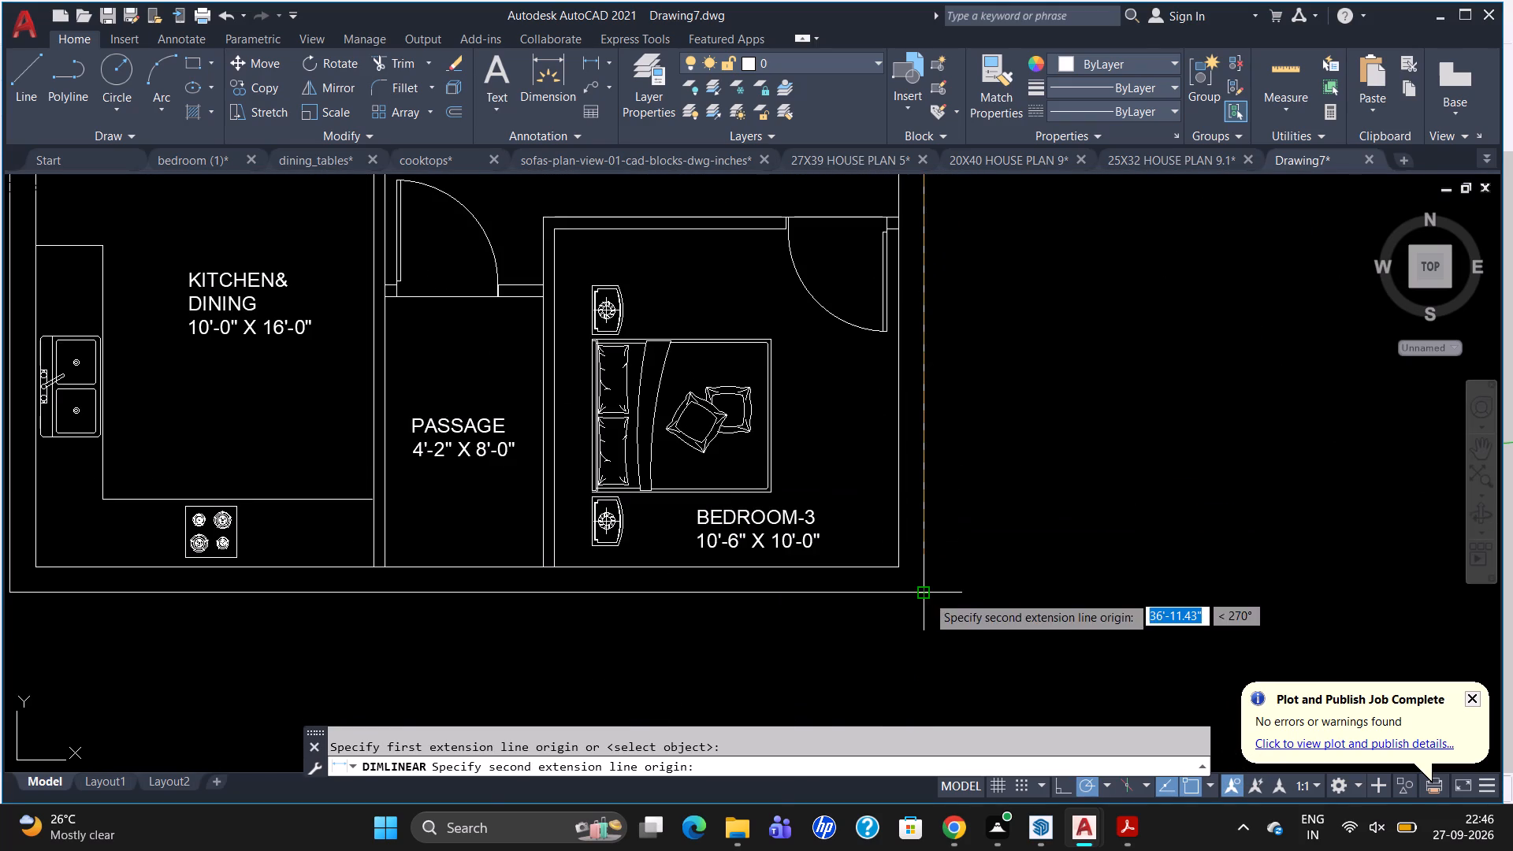
{"action": "left_click", "coordinate": [927, 597]}
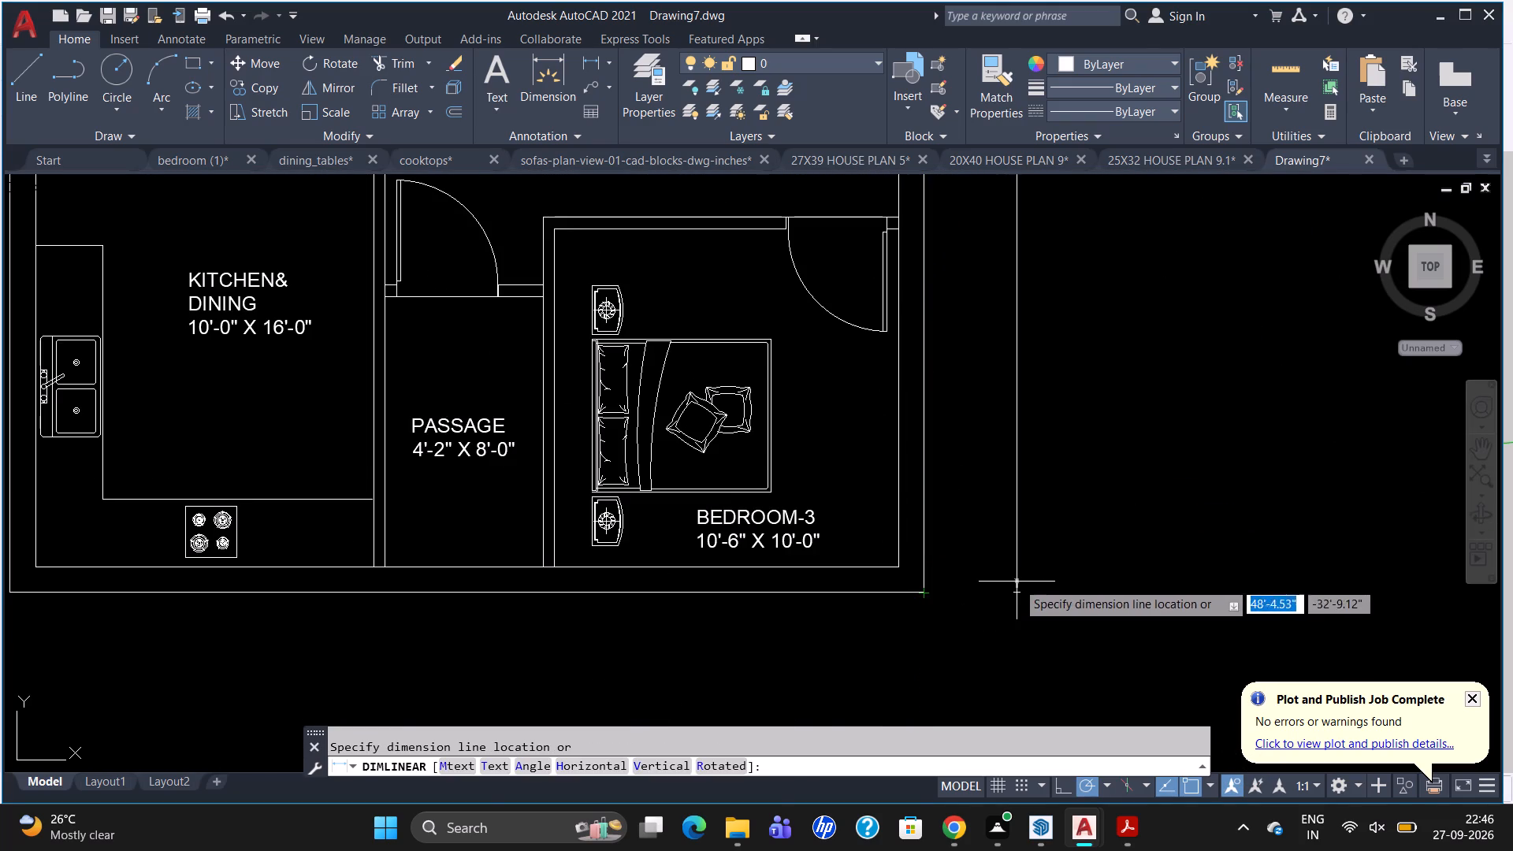
{"action": "left_click", "coordinate": [1017, 581]}
Override the overall length dimension's text to read 40'.
{"action": "scroll", "coordinate": [1004, 579], "scroll_direction": "down", "scroll_amount": 3}
{"action": "scroll", "coordinate": [1057, 381], "scroll_direction": "up", "scroll_amount": 2}
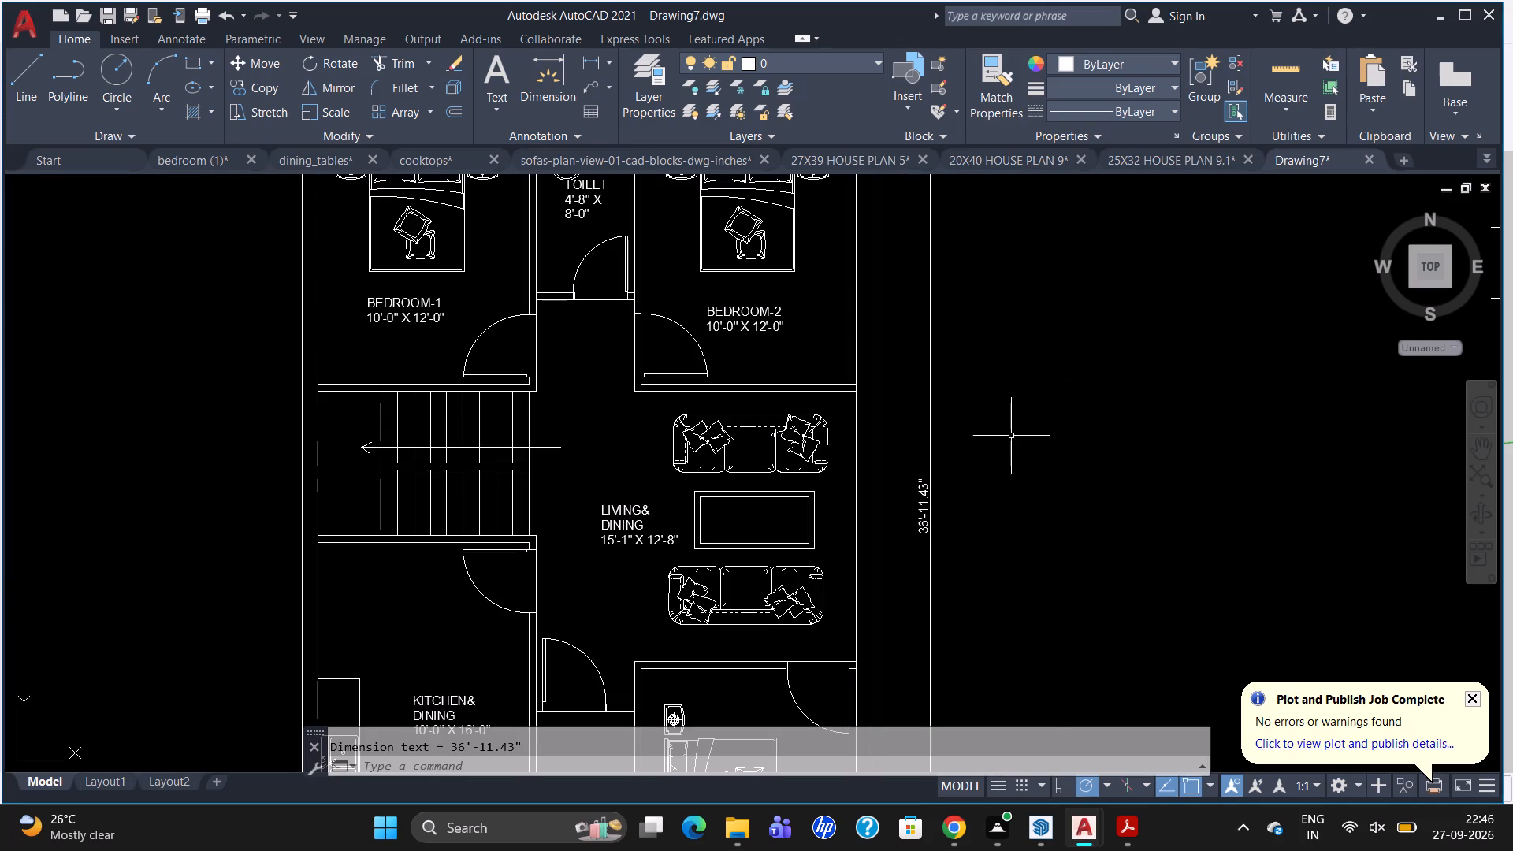
{"action": "double_click", "coordinate": [921, 516]}
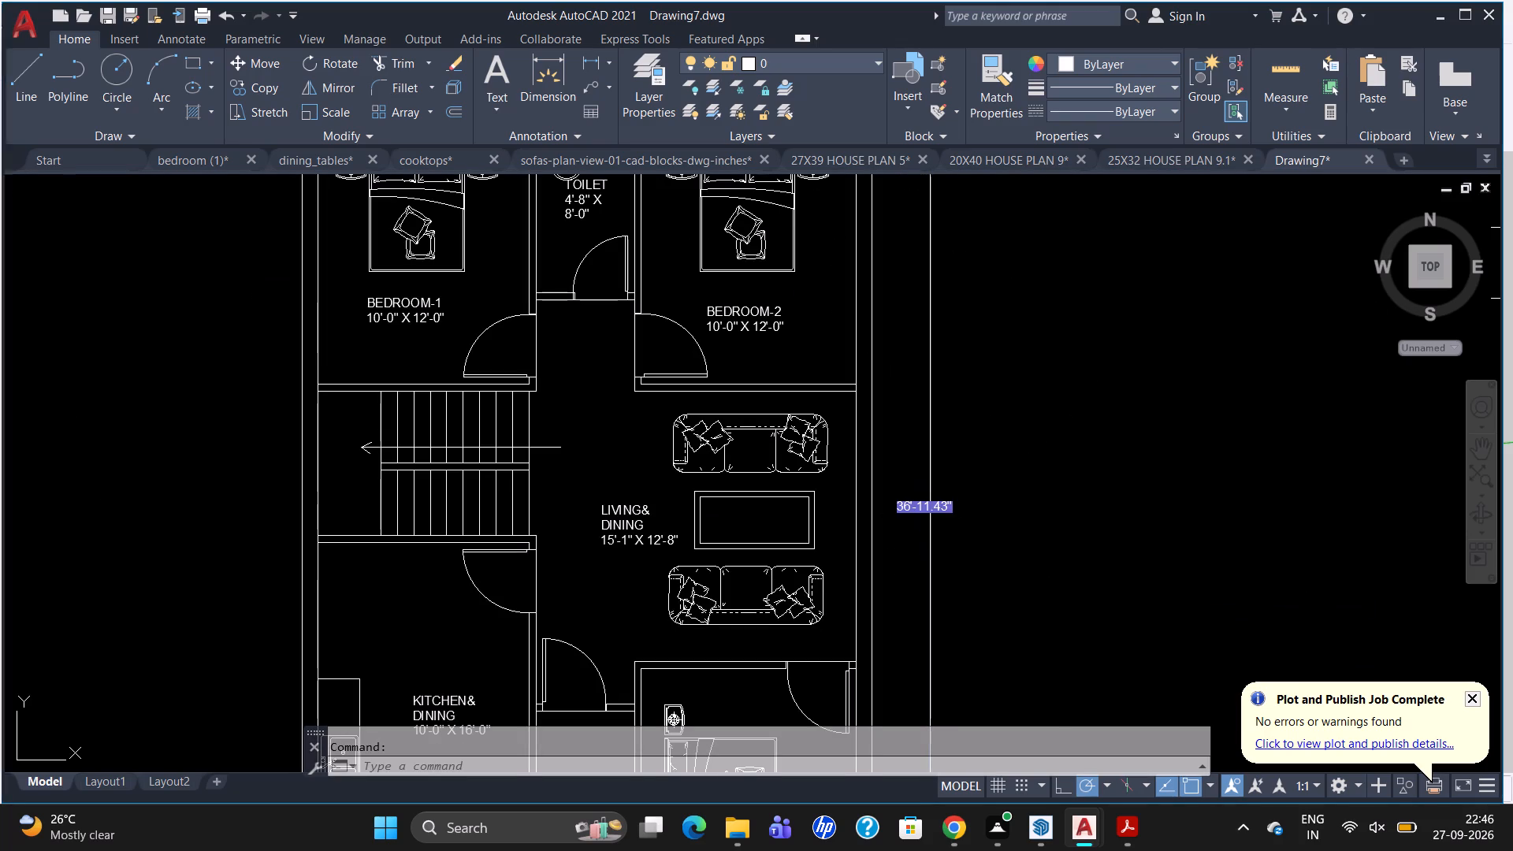
{"action": "key", "text": "Delete"}
{"action": "type", "text": "40'"}
{"action": "left_click", "coordinate": [1004, 533]}
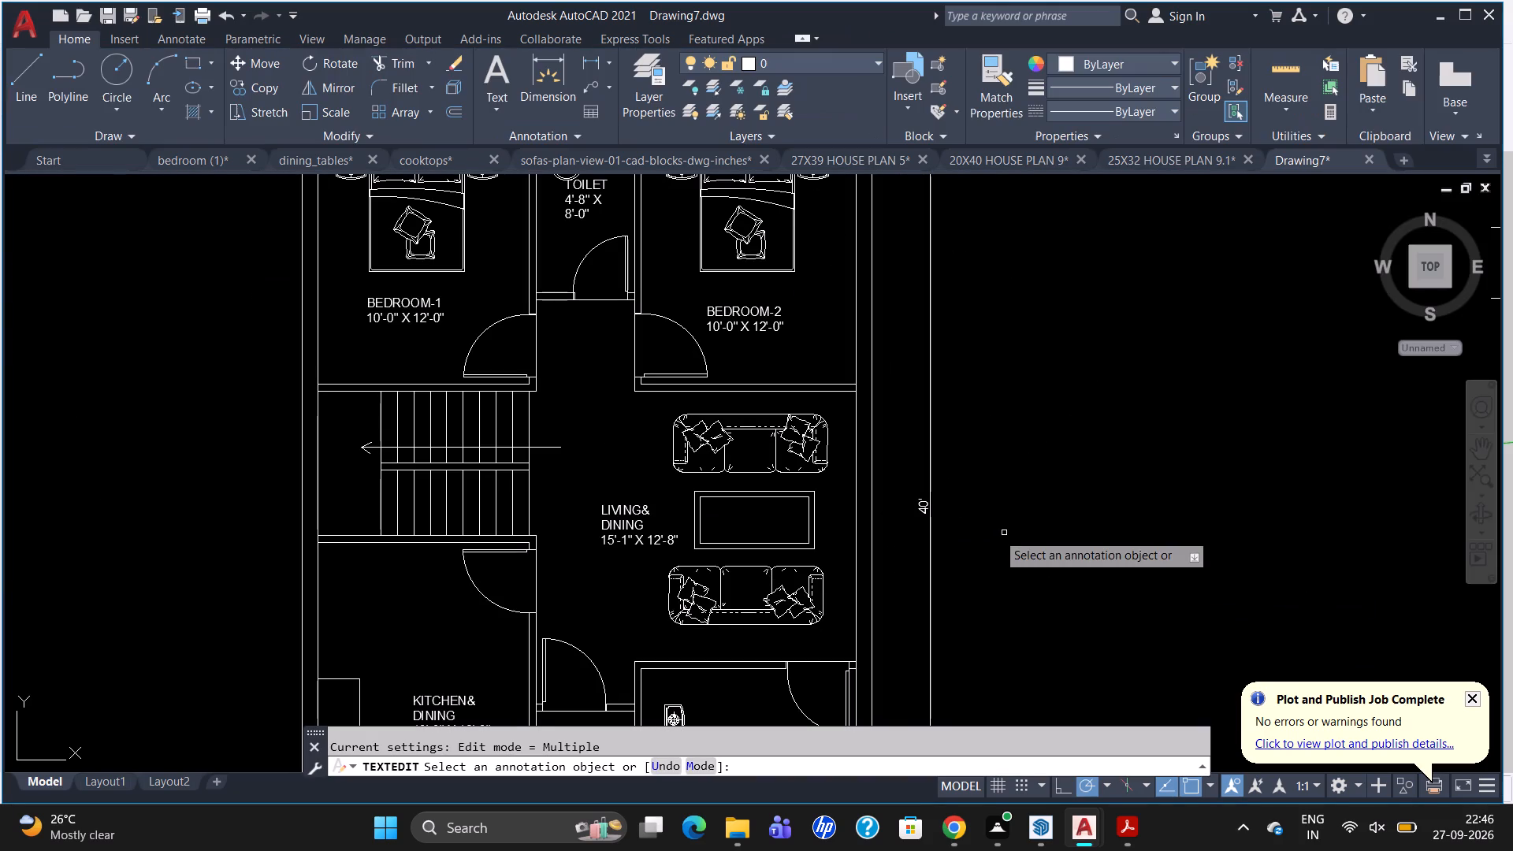
{"action": "key", "text": "Escape"}
Add multiline text reading GROUND FLOOR PLAN at 7" height below the plan's bottom wall.
{"action": "scroll", "coordinate": [890, 417], "scroll_direction": "down", "scroll_amount": 3}
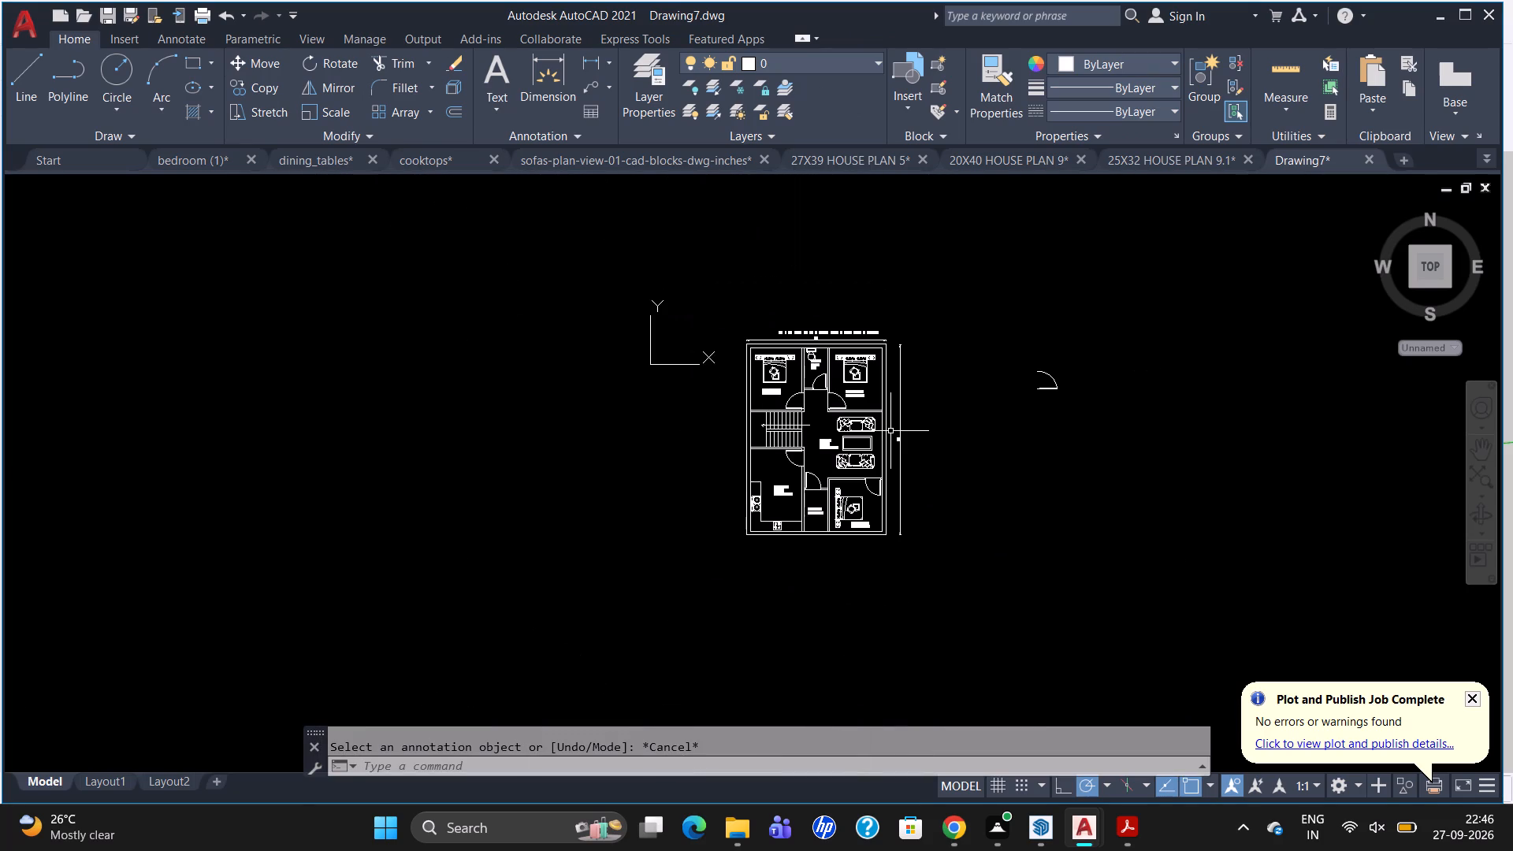
{"action": "scroll", "coordinate": [842, 544], "scroll_direction": "up", "scroll_amount": 2}
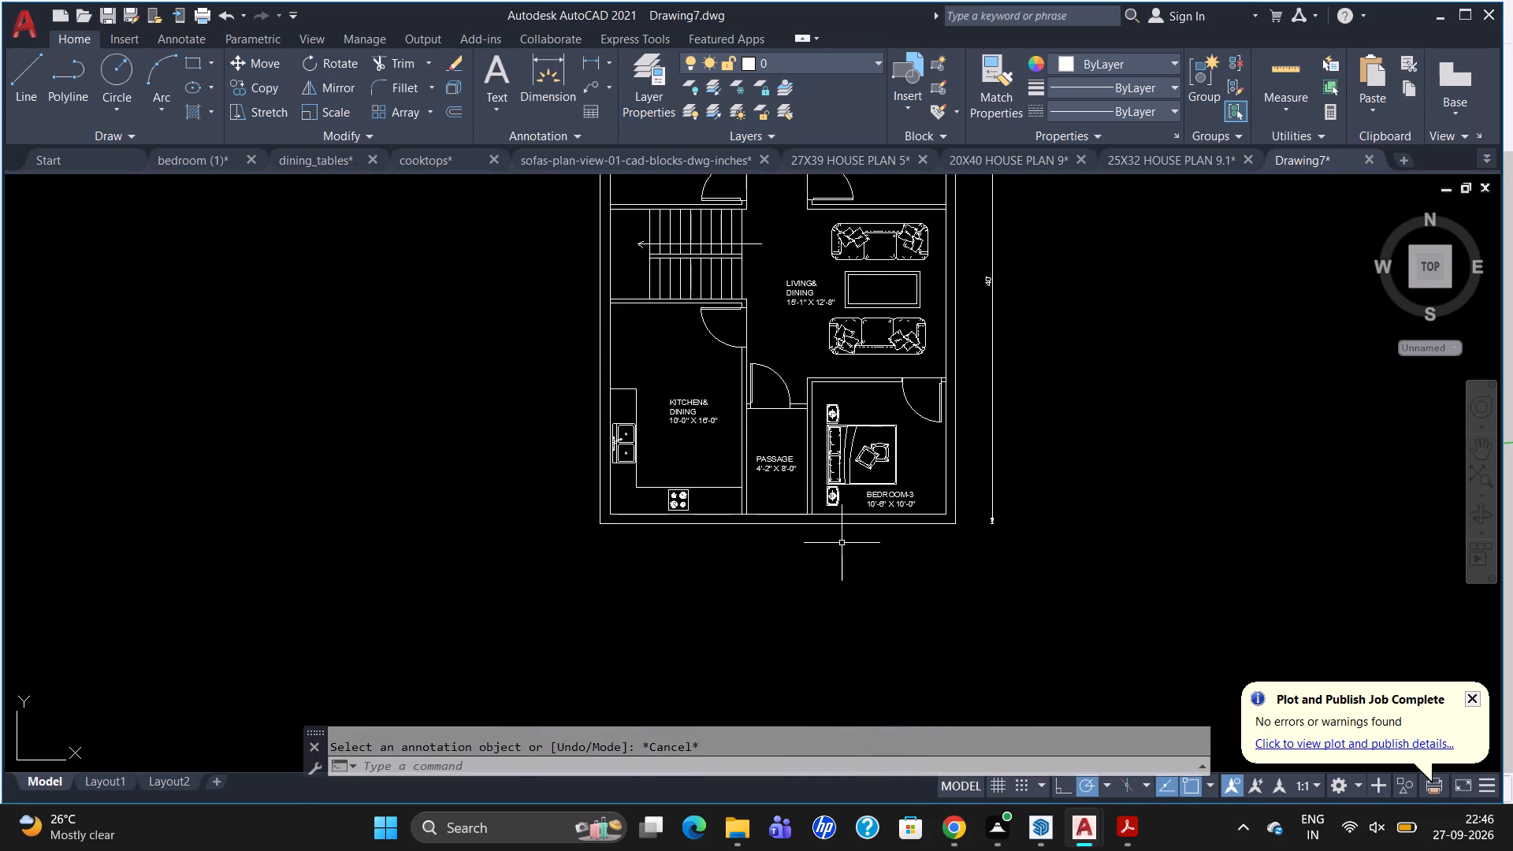
{"action": "key", "text": "t"}
{"action": "key", "text": "Return"}
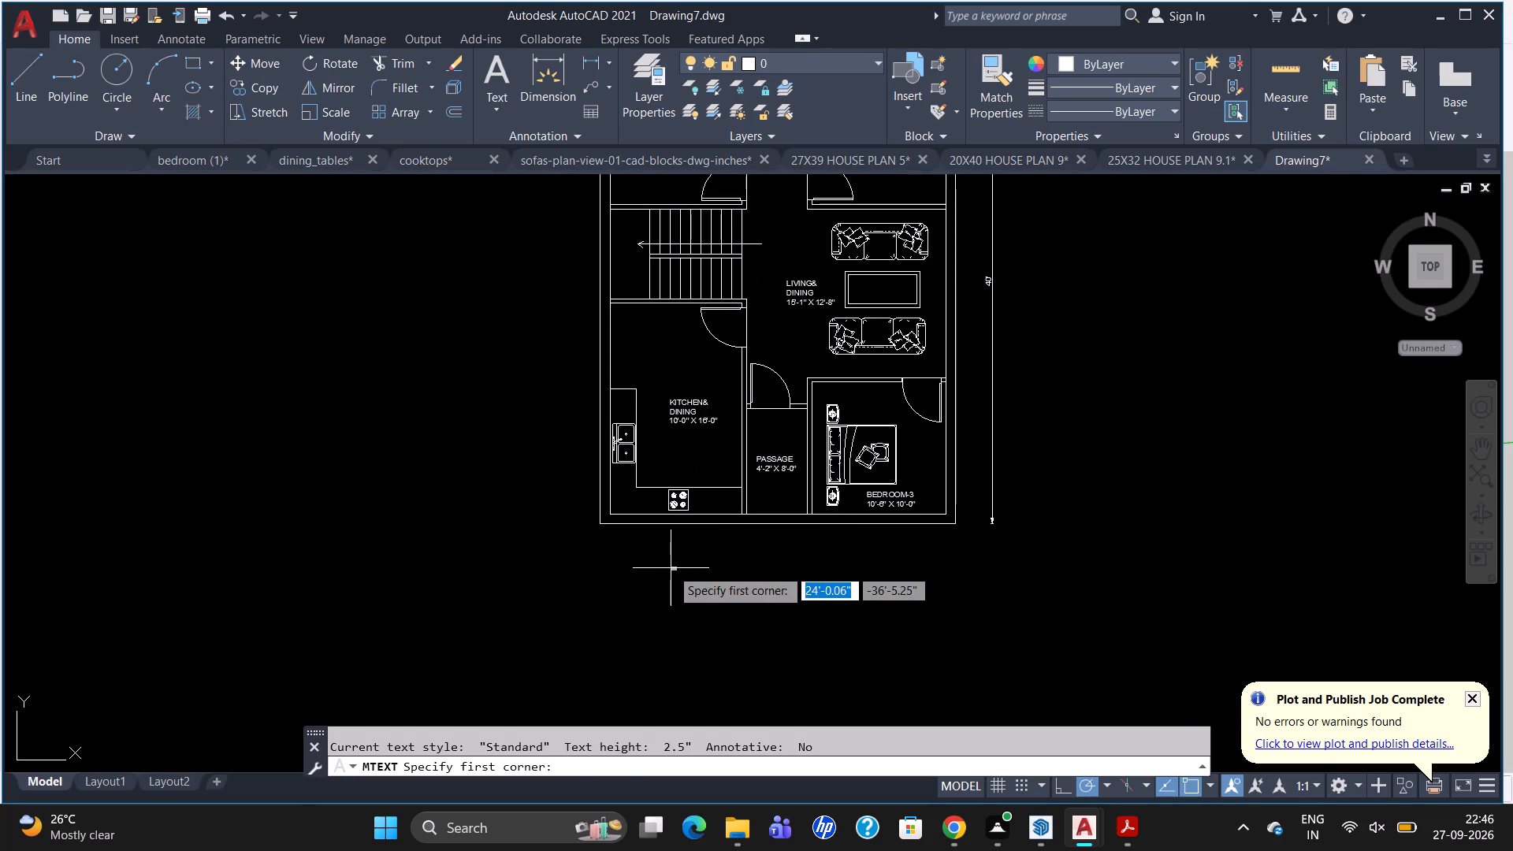
{"action": "left_click", "coordinate": [673, 565]}
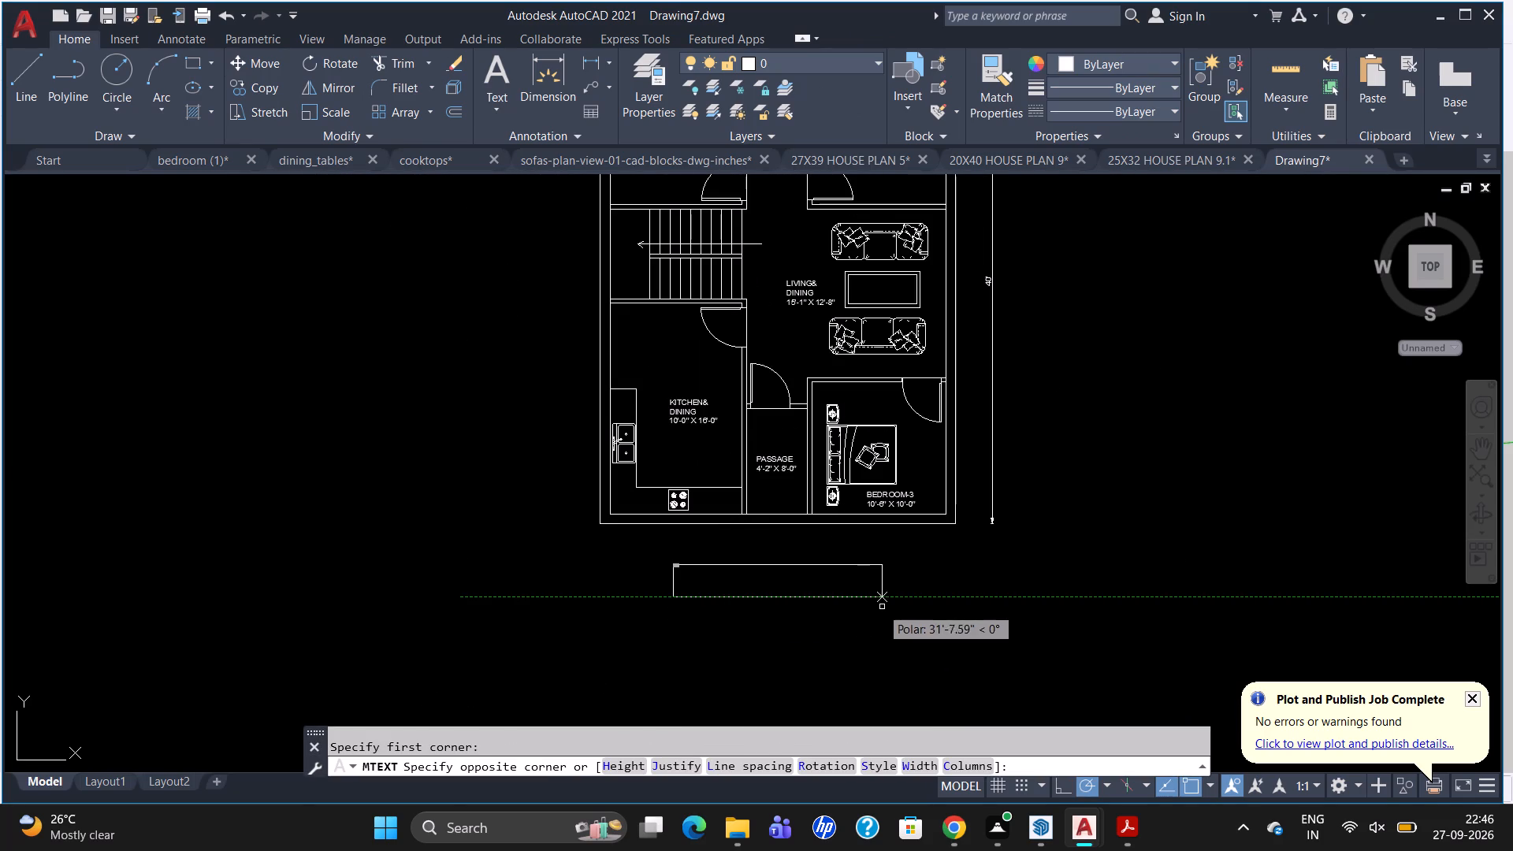
{"action": "left_click", "coordinate": [909, 597]}
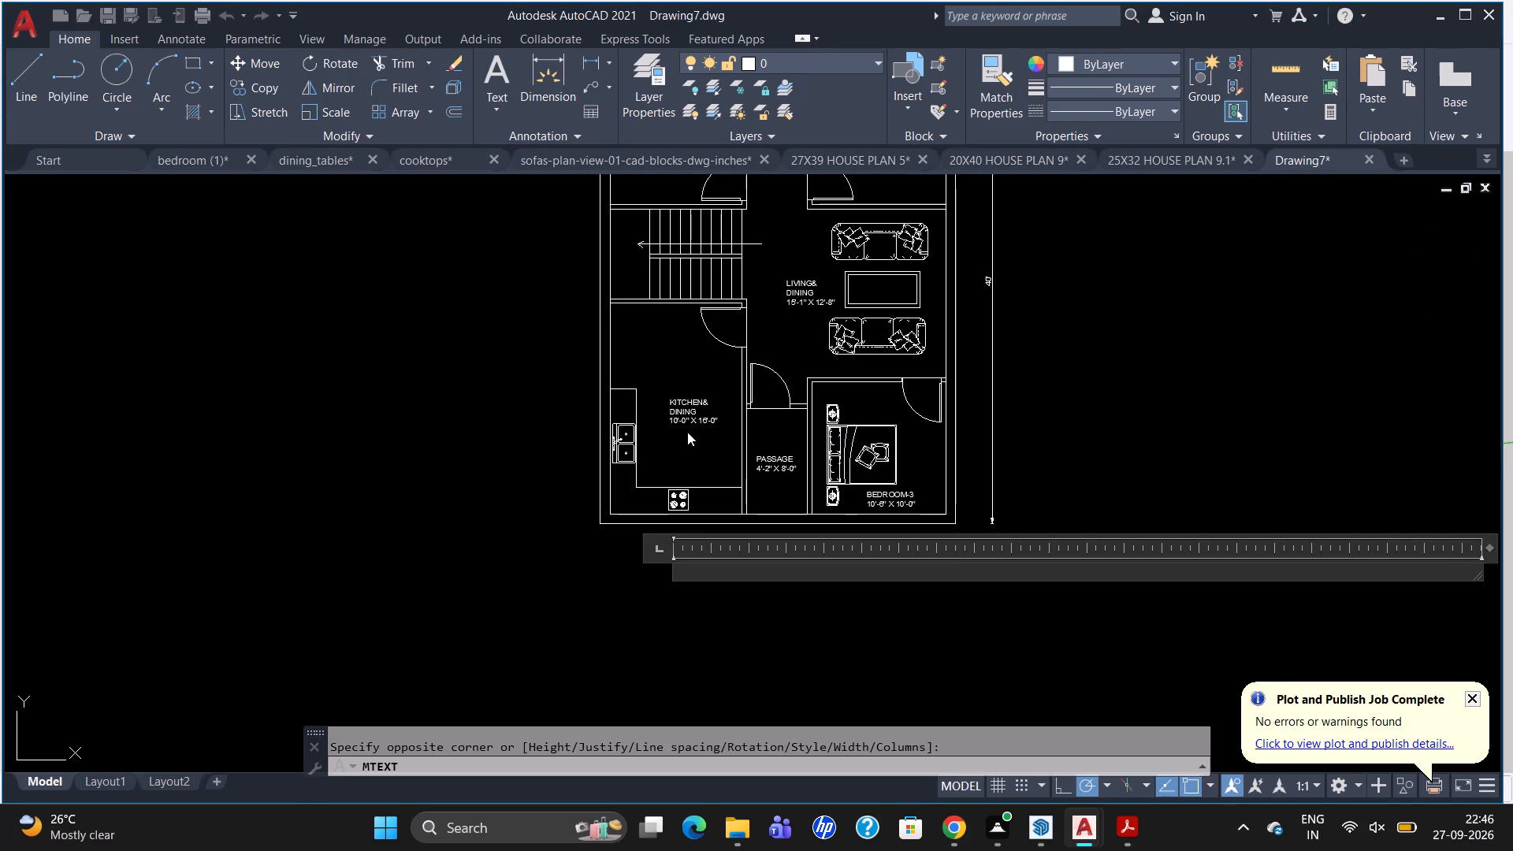
{"action": "left_click", "coordinate": [260, 84]}
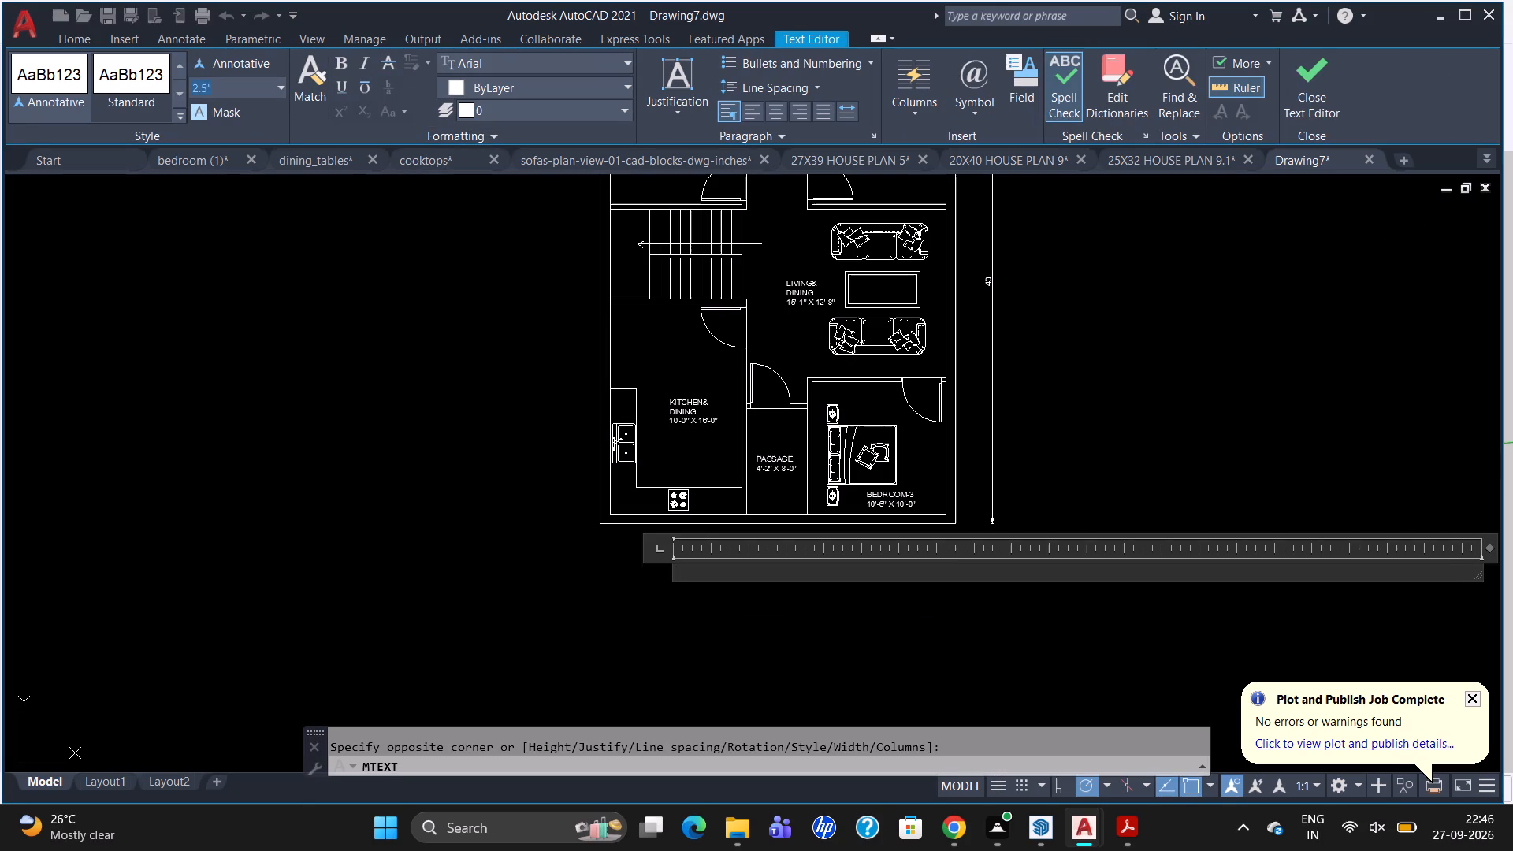
{"action": "key", "text": "BackSpace"}
{"action": "key", "text": "7"}
{"action": "key", "text": "Return"}
{"action": "key", "text": "g"}
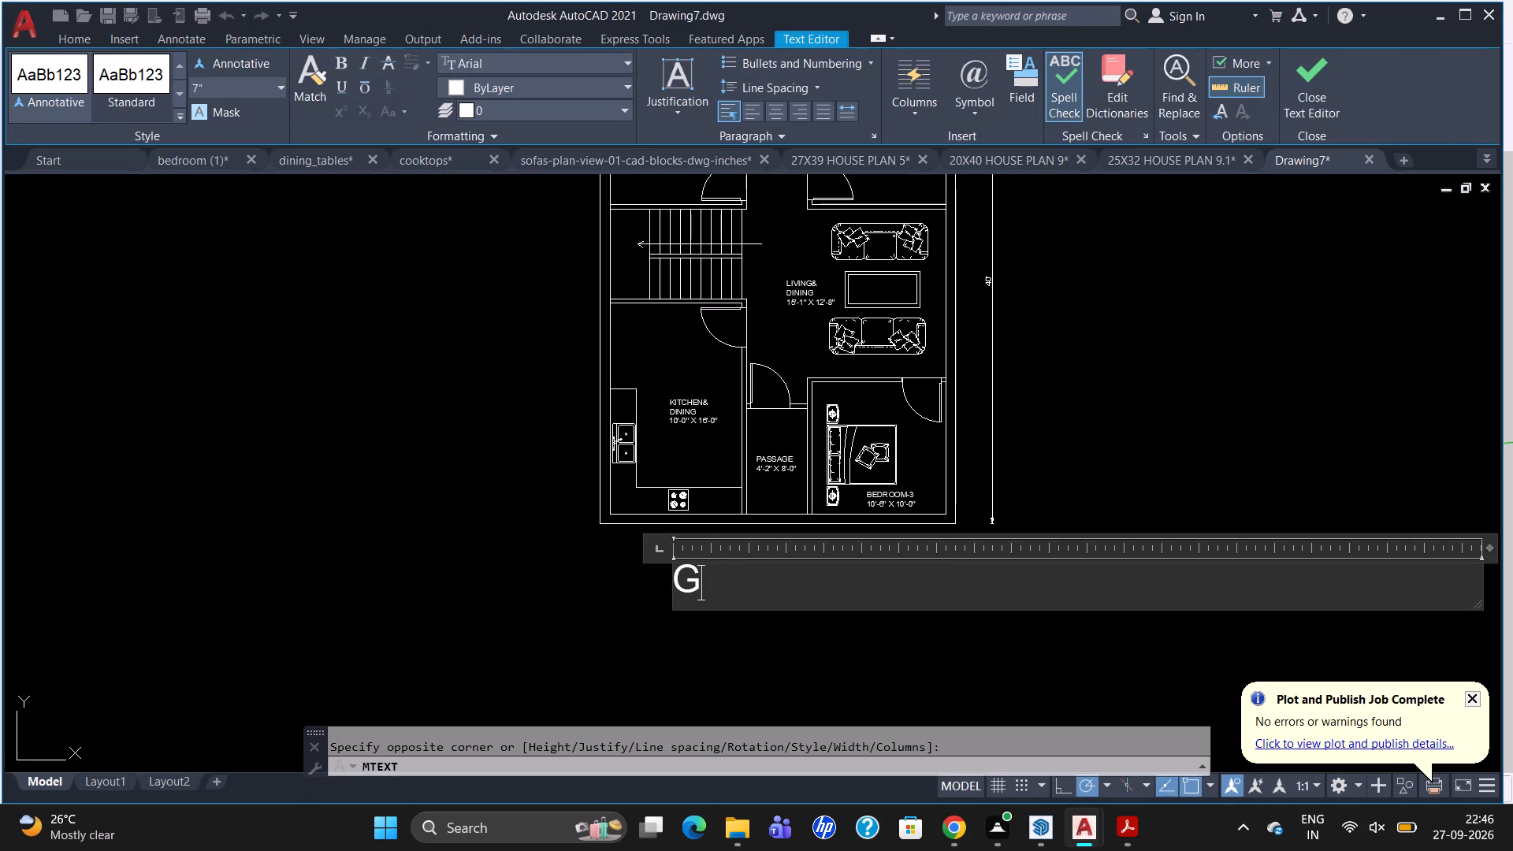
{"action": "type", "text": "ROUND FLOOR PLAN"}
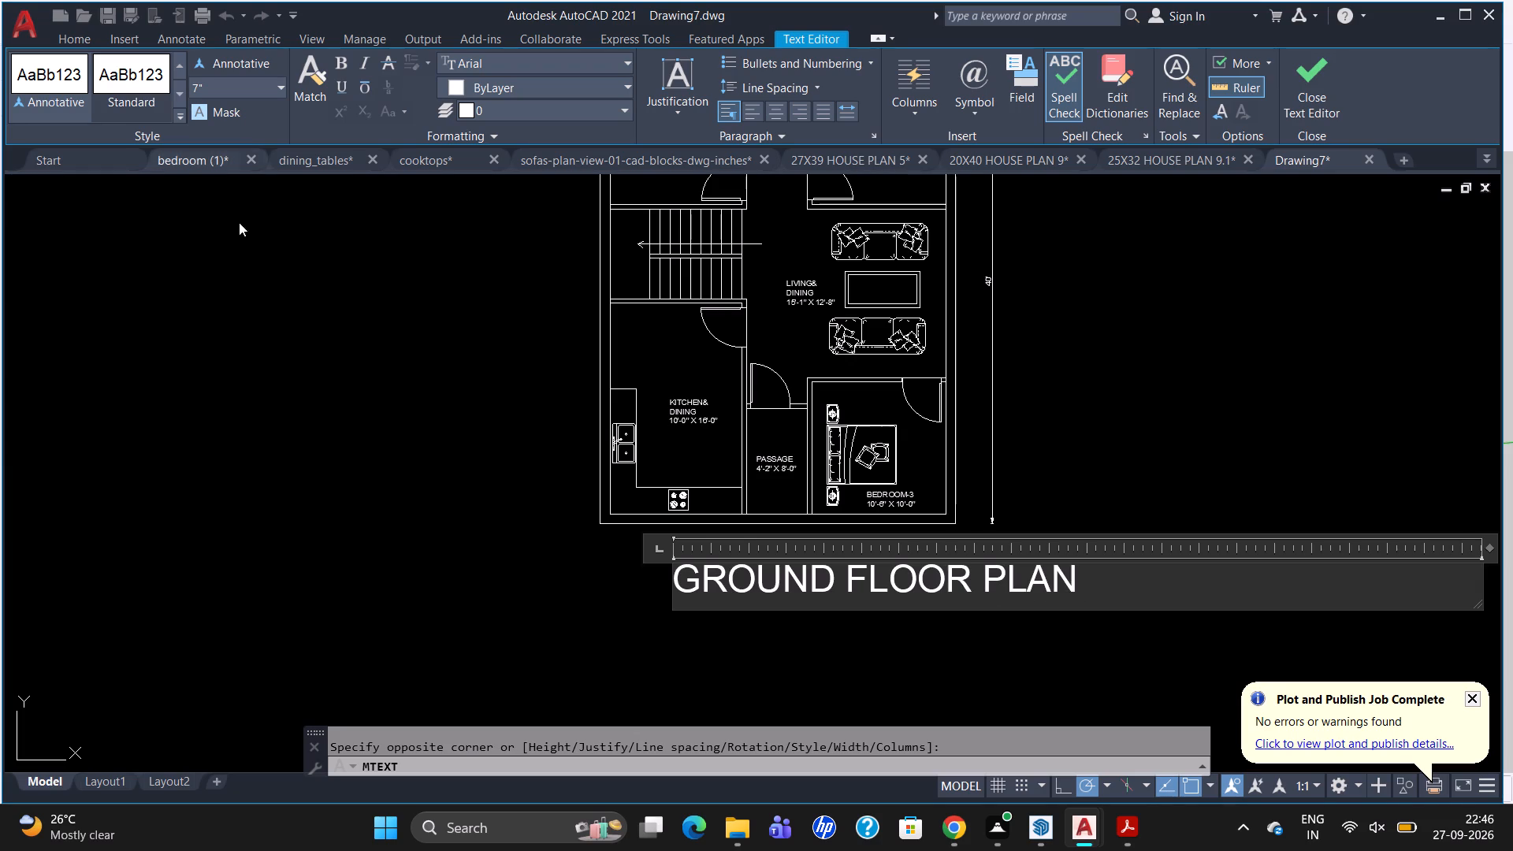
{"action": "left_click", "coordinate": [282, 323]}
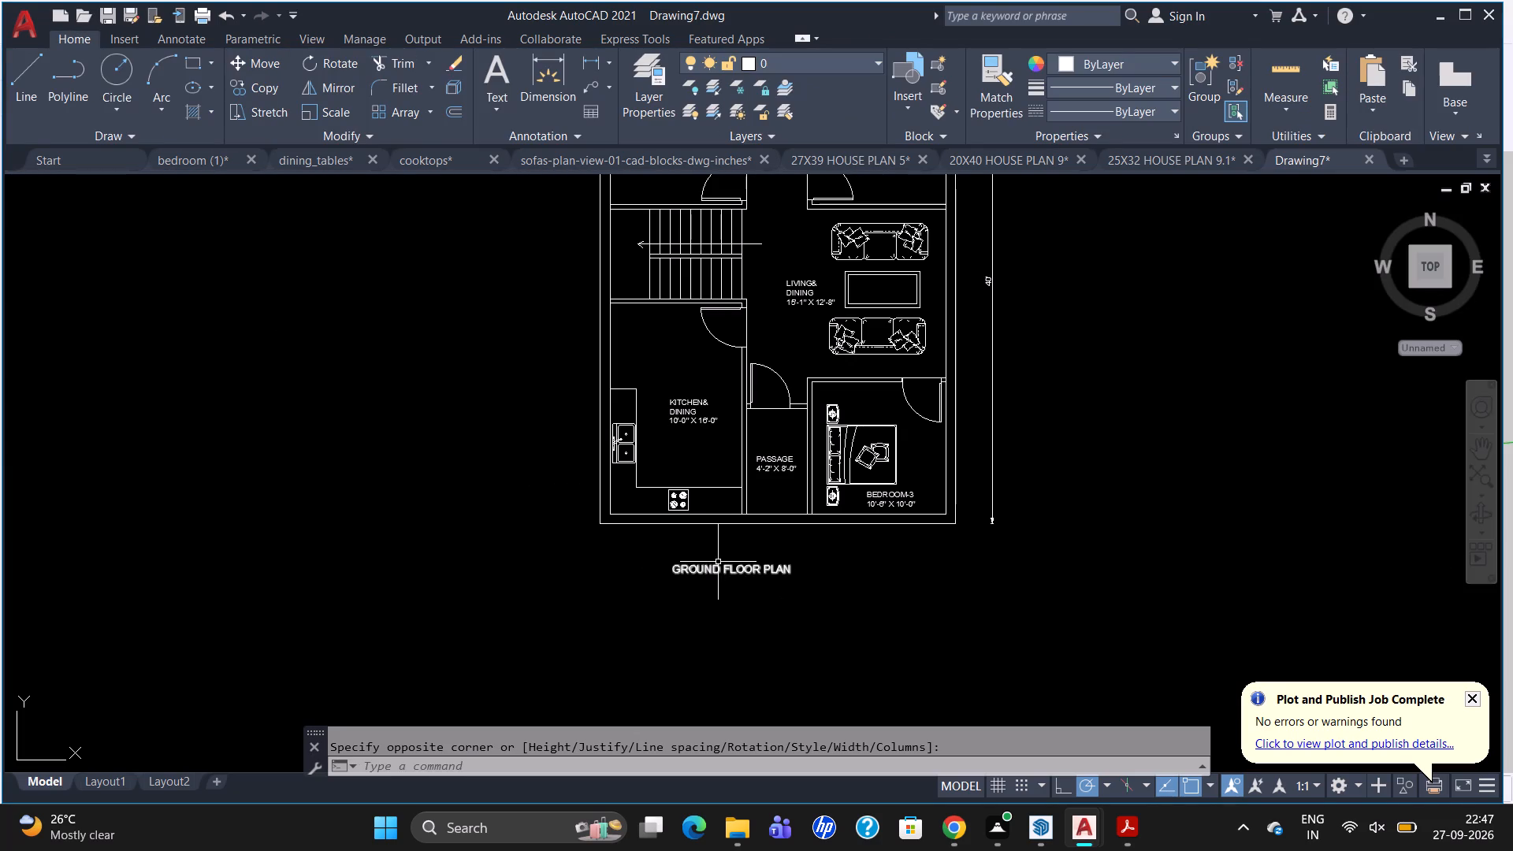
Shift the GROUND FLOOR PLAN text sideways so it sits centred beneath the plan.
{"action": "left_click", "coordinate": [719, 563]}
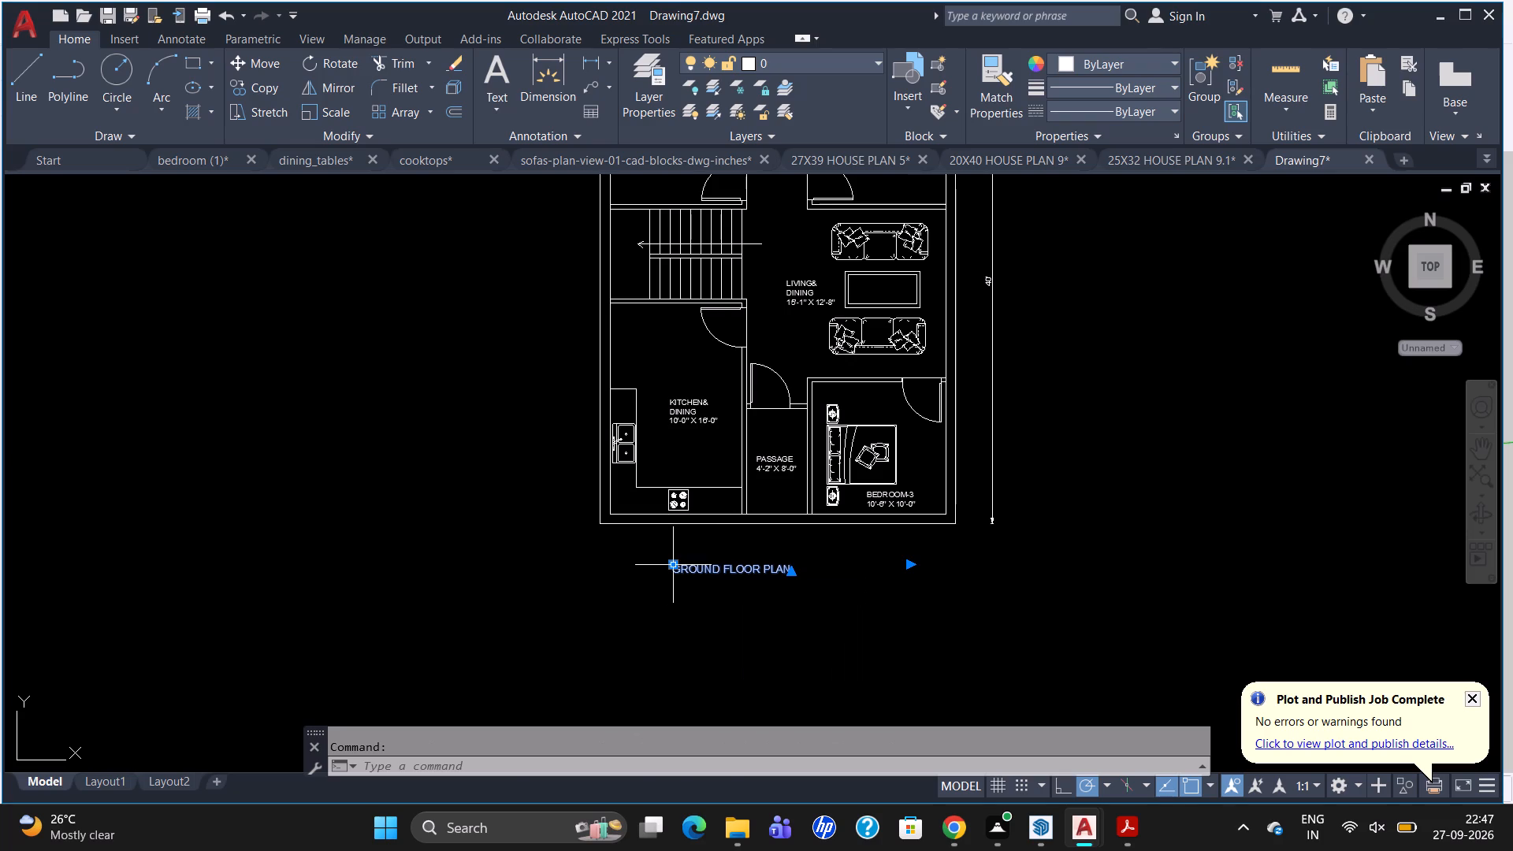
{"action": "left_click", "coordinate": [671, 565]}
{"action": "left_click", "coordinate": [732, 558]}
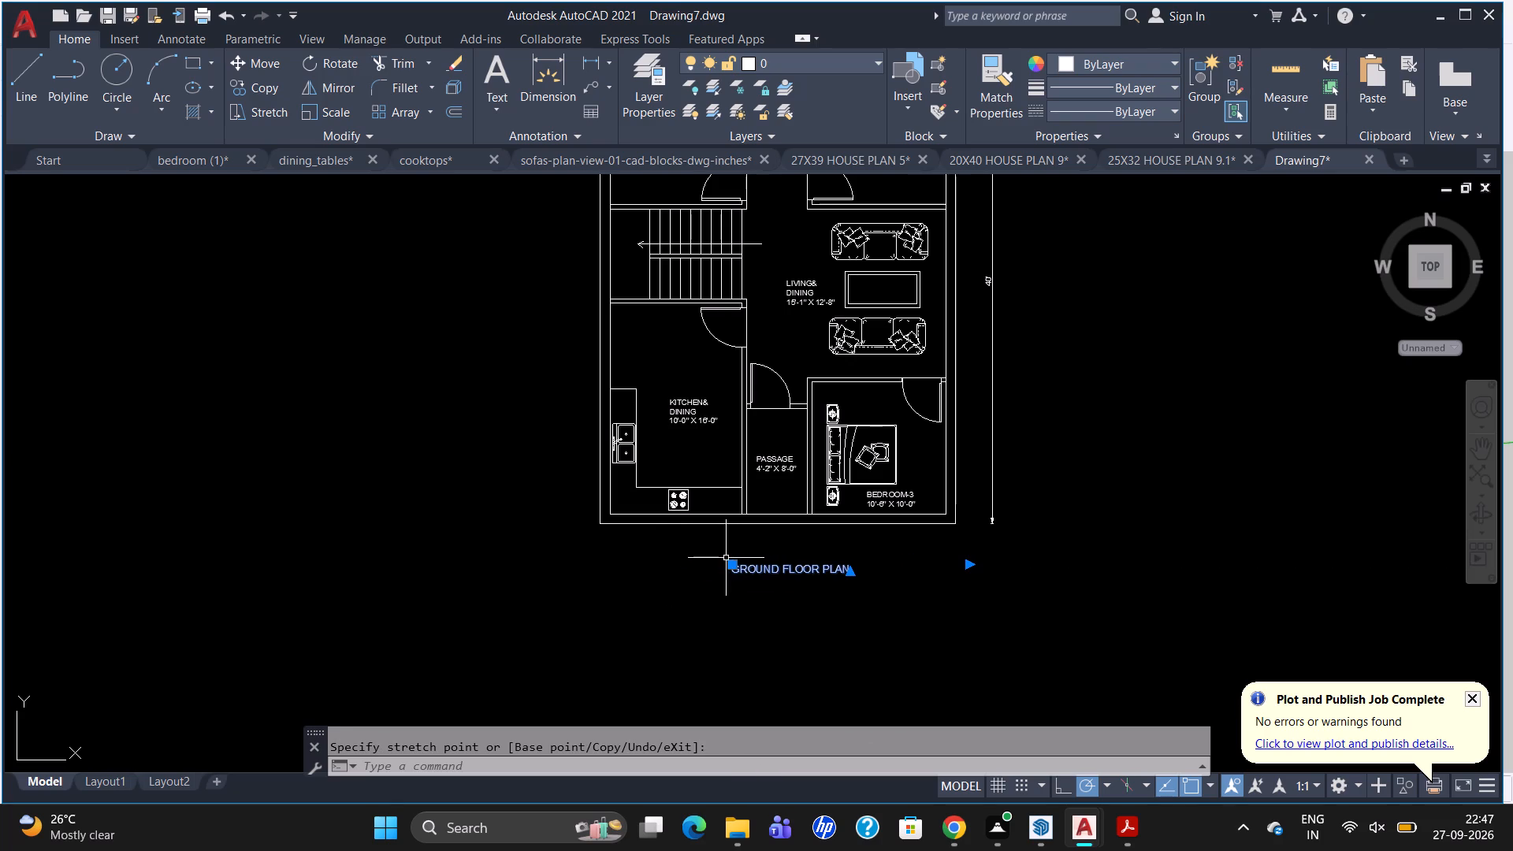
{"action": "key", "text": "Escape"}
Draw a 9" wide by 54" tall rectangle in the empty space left of the plan as a window symbol.
{"action": "scroll", "coordinate": [717, 571], "scroll_direction": "down", "scroll_amount": 3}
{"action": "scroll", "coordinate": [697, 507], "scroll_direction": "up", "scroll_amount": 1}
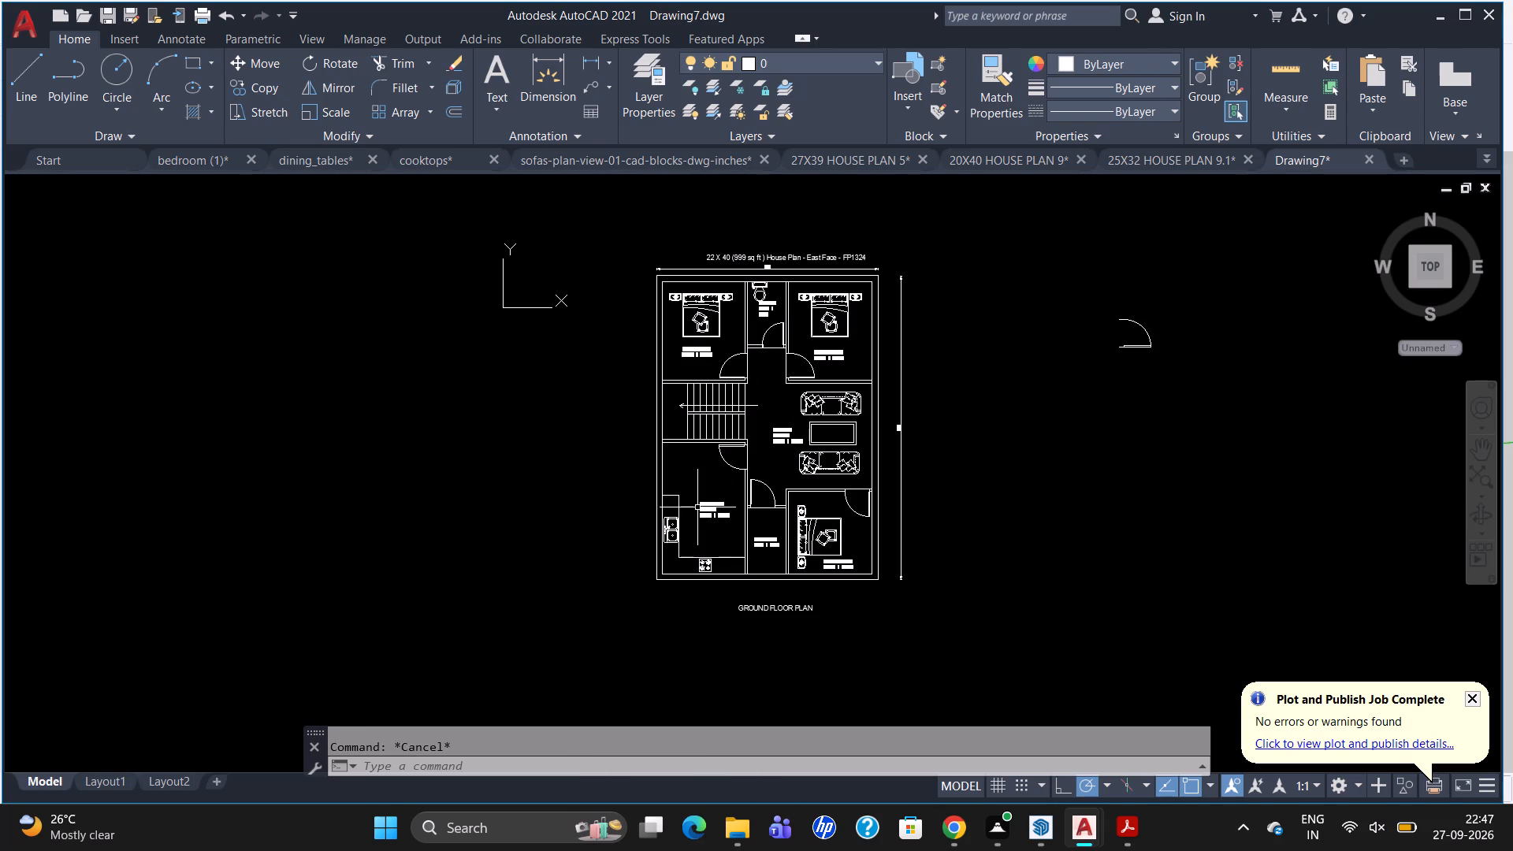
{"action": "type", "text": "REC"}
{"action": "key", "text": "Return"}
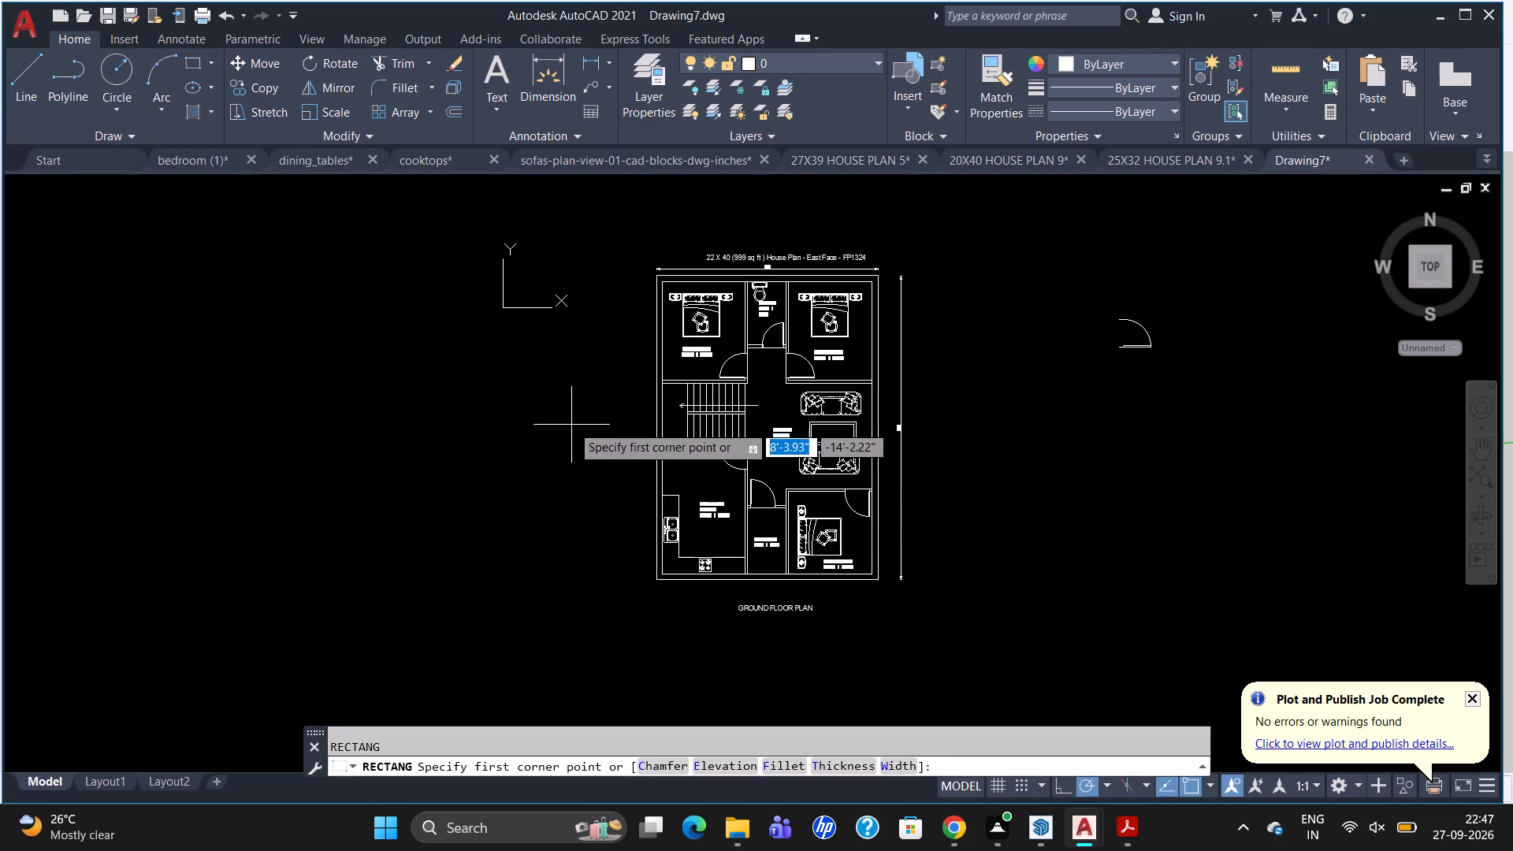
{"action": "left_click", "coordinate": [571, 420]}
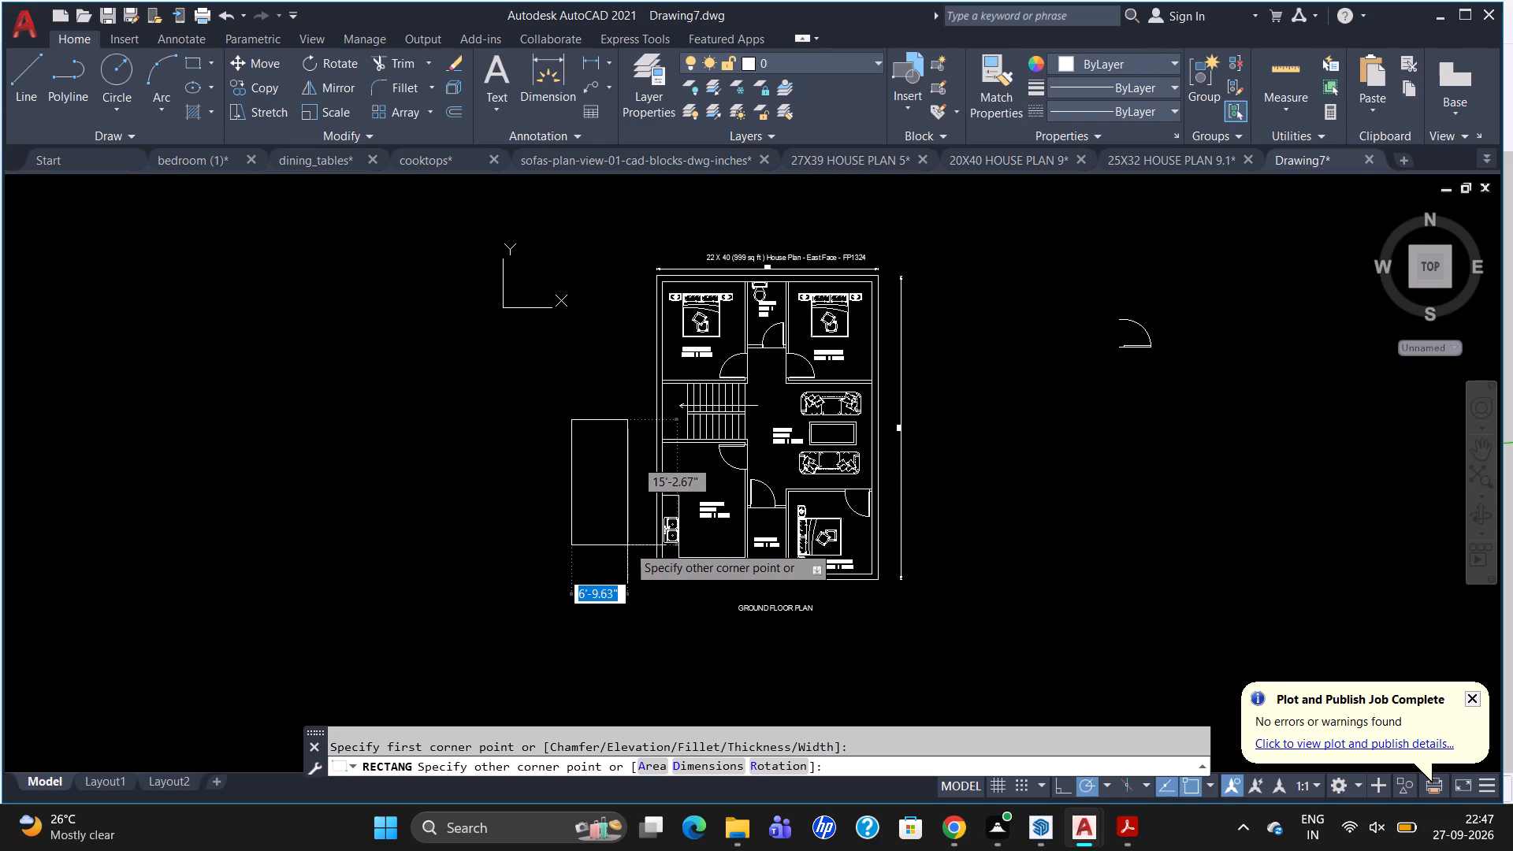
{"action": "key", "text": "9"}
{"action": "key", "text": "Tab"}
{"action": "type", "text": "54"}
{"action": "key", "text": "Return"}
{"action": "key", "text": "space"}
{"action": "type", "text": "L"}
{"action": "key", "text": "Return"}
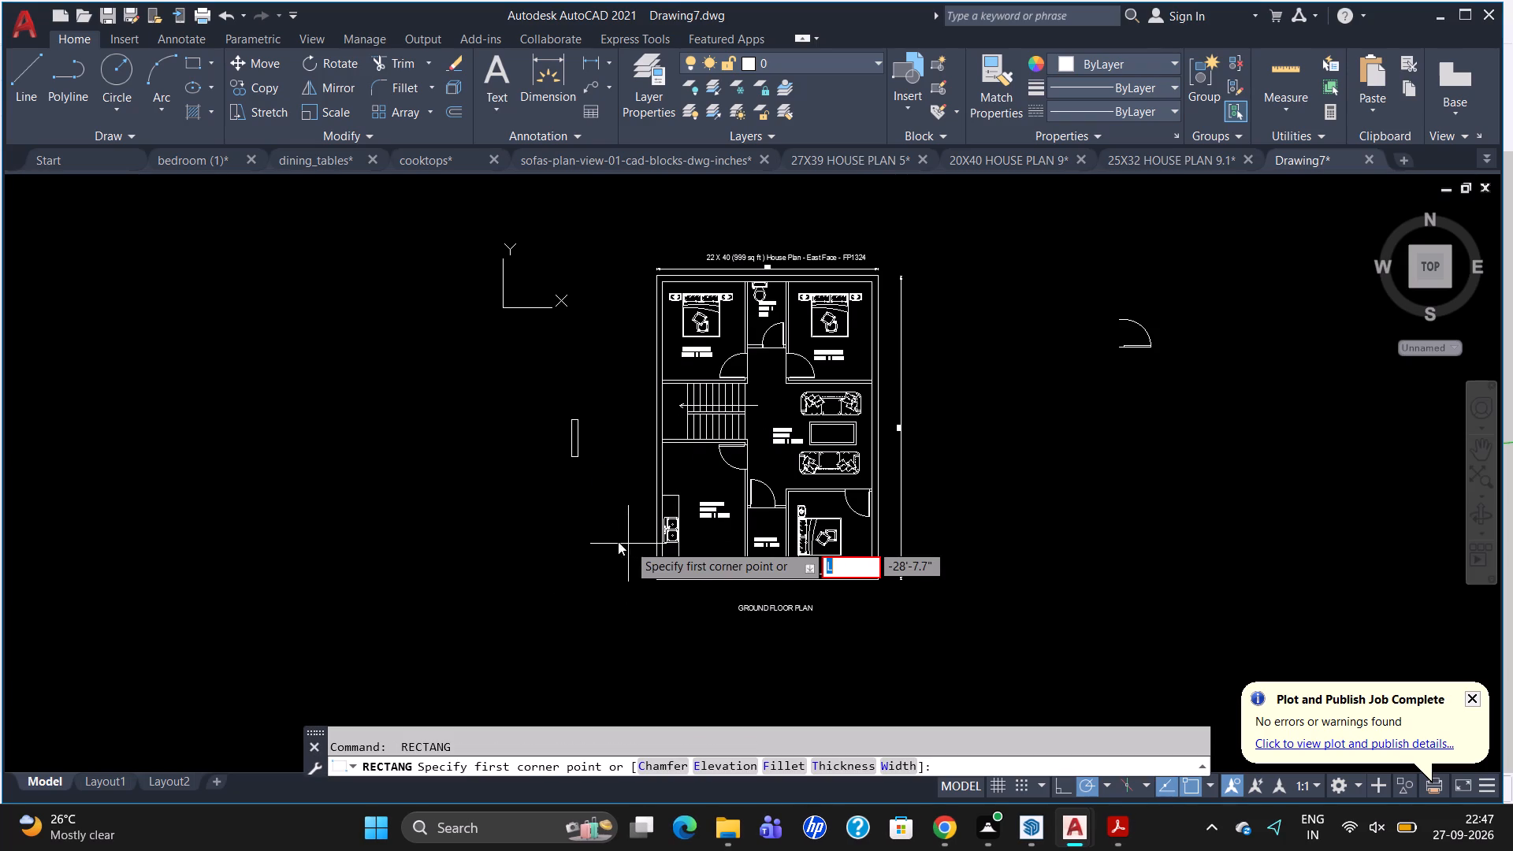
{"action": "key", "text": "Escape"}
Draw a vertical centre line through the window rectangle, from its top edge midpoint to its bottom edge midpoint.
{"action": "key", "text": "l"}
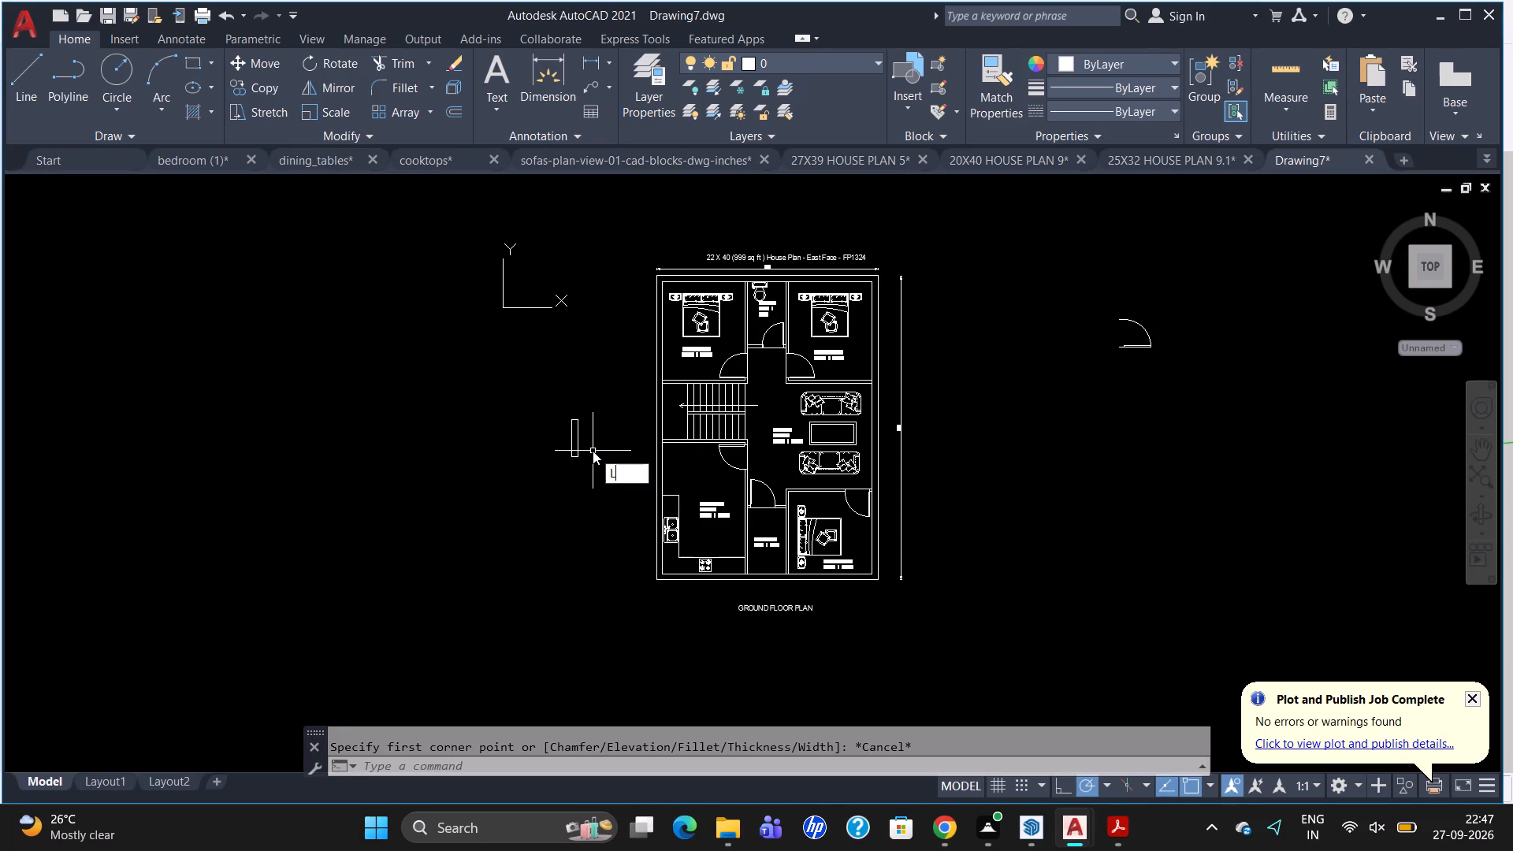
{"action": "key", "text": "Return"}
{"action": "scroll", "coordinate": [582, 432], "scroll_direction": "up", "scroll_amount": 5}
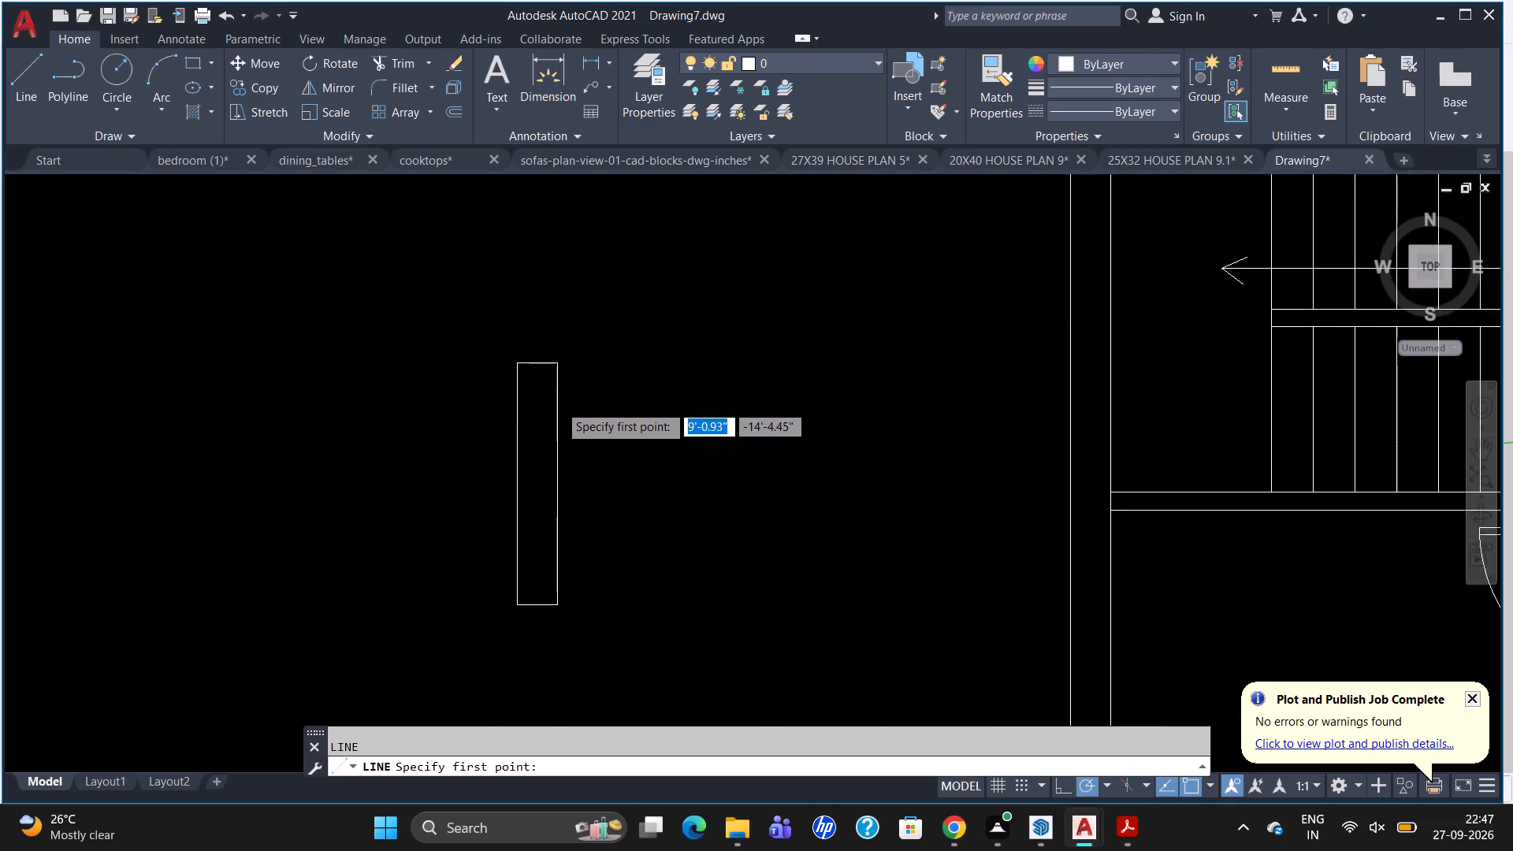
{"action": "left_click", "coordinate": [528, 340]}
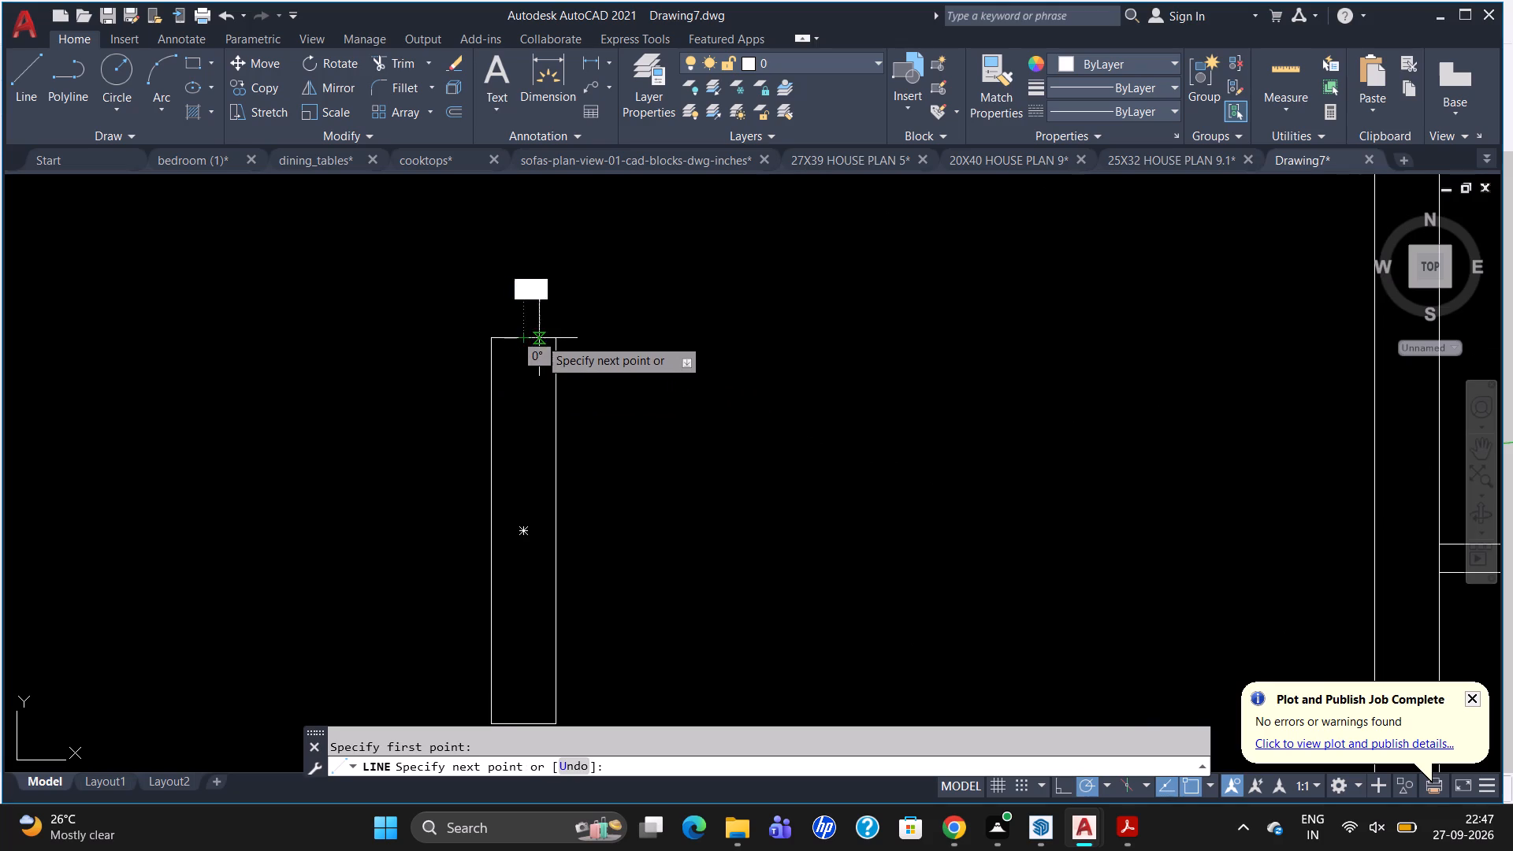
{"action": "scroll", "coordinate": [540, 338], "scroll_direction": "down", "scroll_amount": 2}
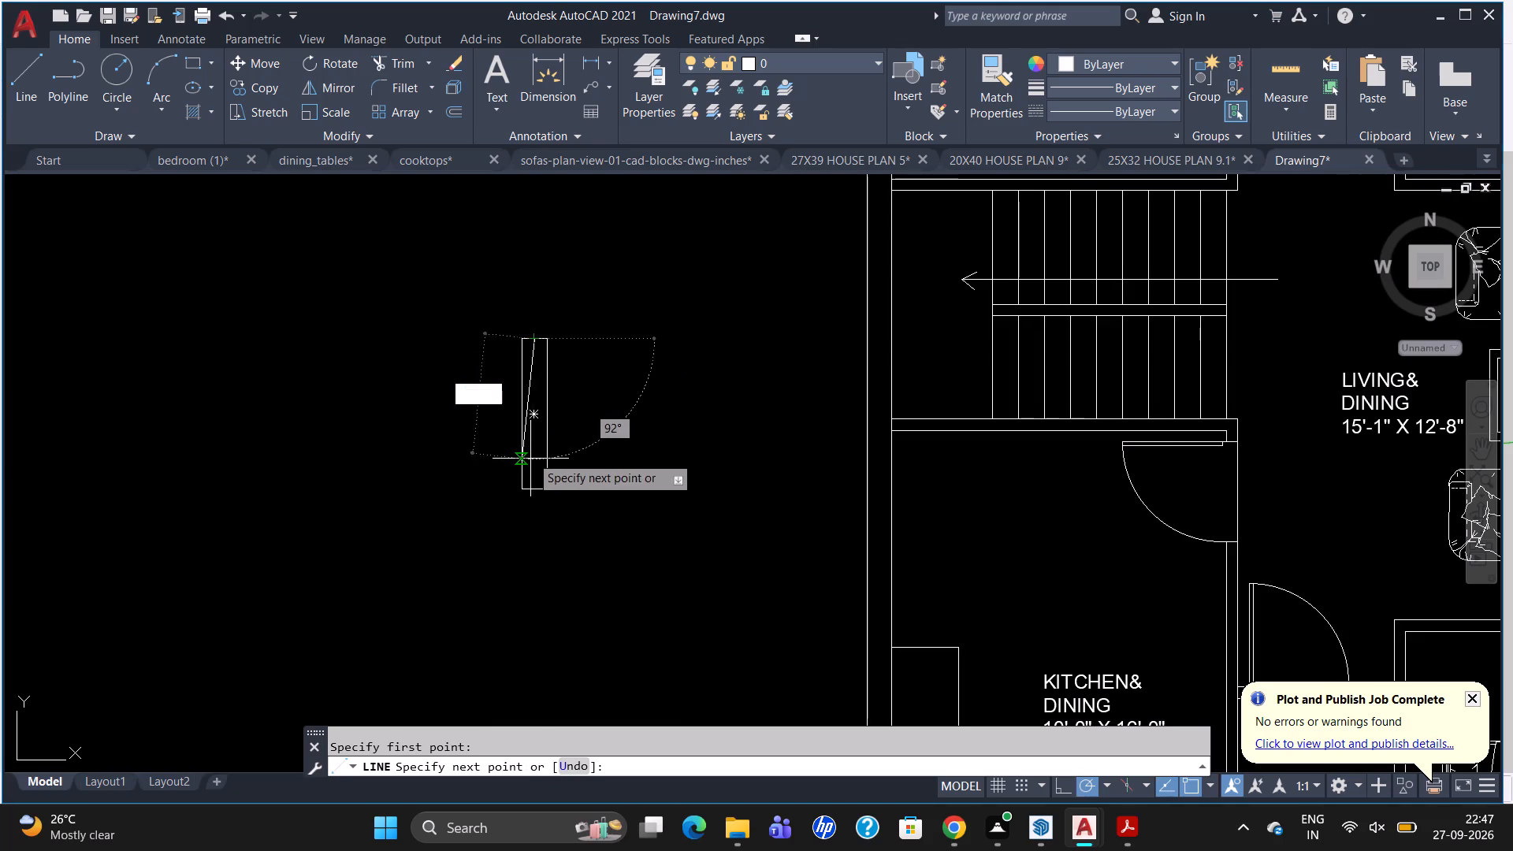
{"action": "left_click", "coordinate": [536, 487]}
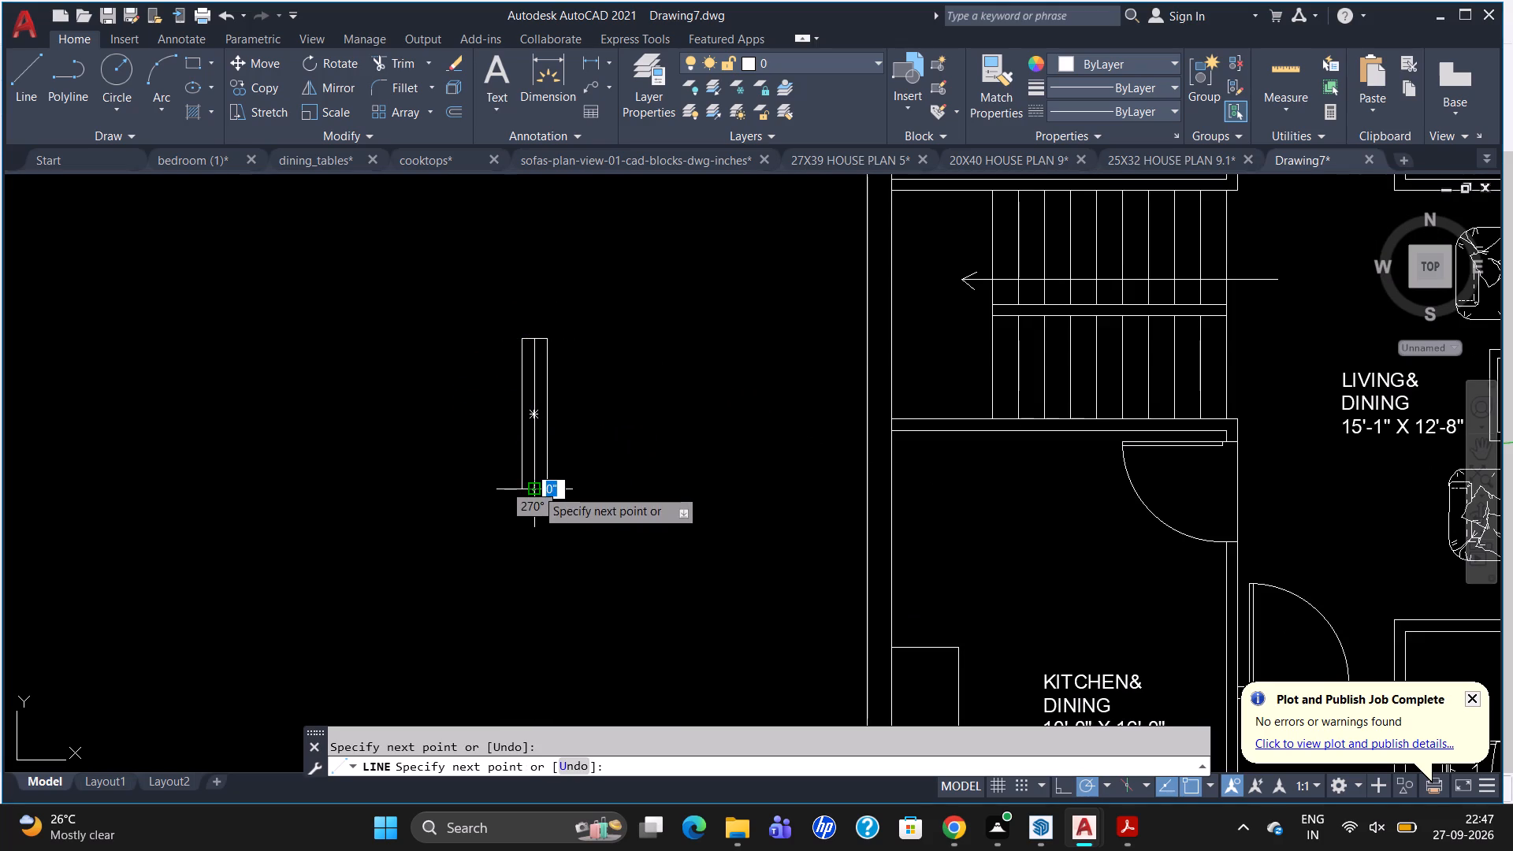
{"action": "key", "text": "Escape"}
Group the window rectangle and its centre line into one object.
{"action": "left_click_drag", "start_coordinate": [574, 468], "coordinate": [559, 465]}
{"action": "left_click_drag", "start_coordinate": [537, 459], "coordinate": [515, 456]}
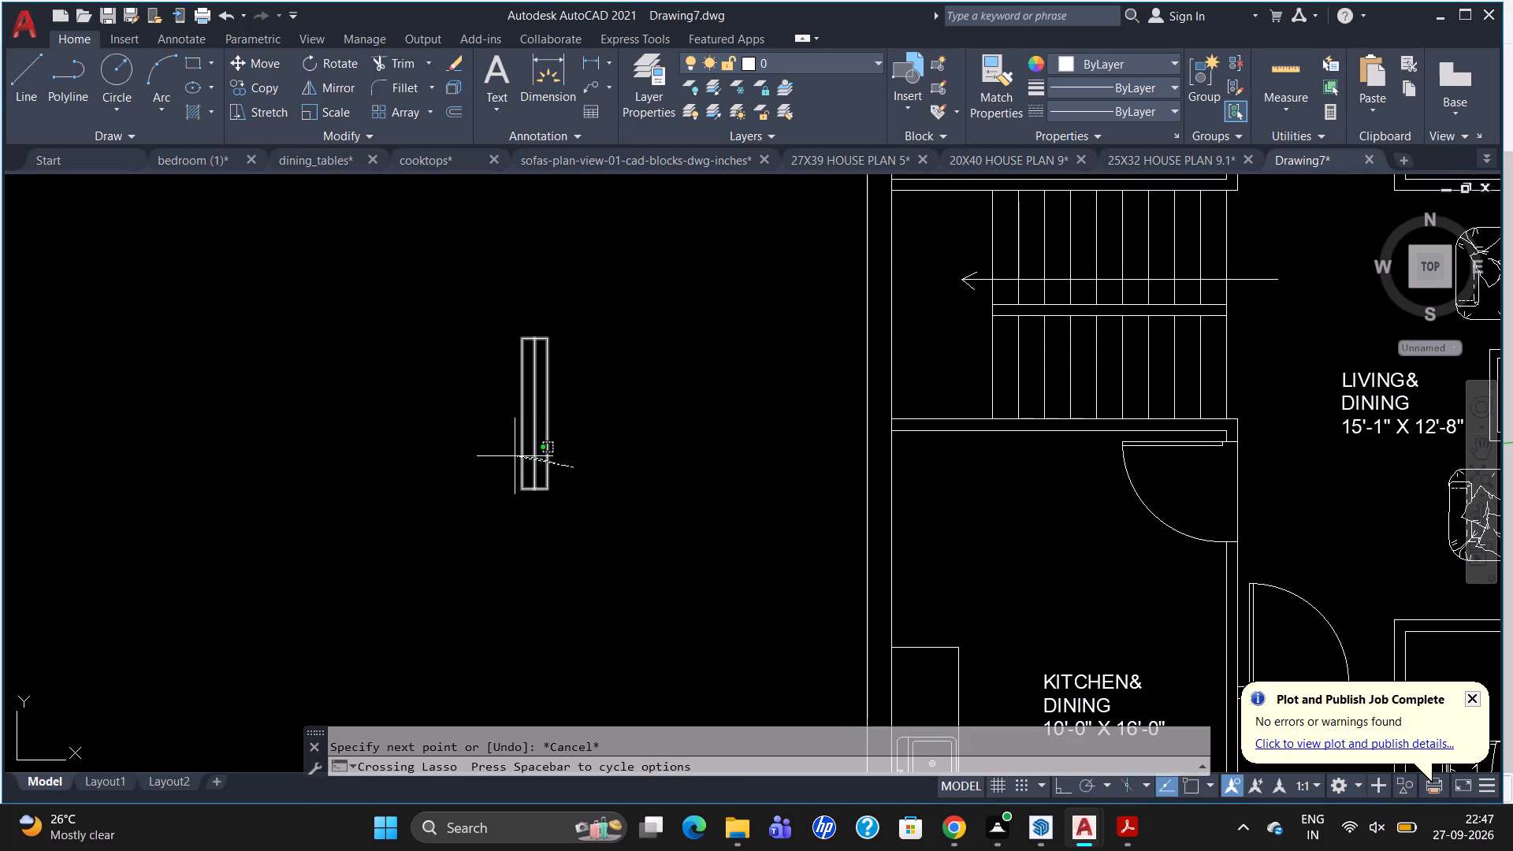
{"action": "left_click", "coordinate": [515, 456]}
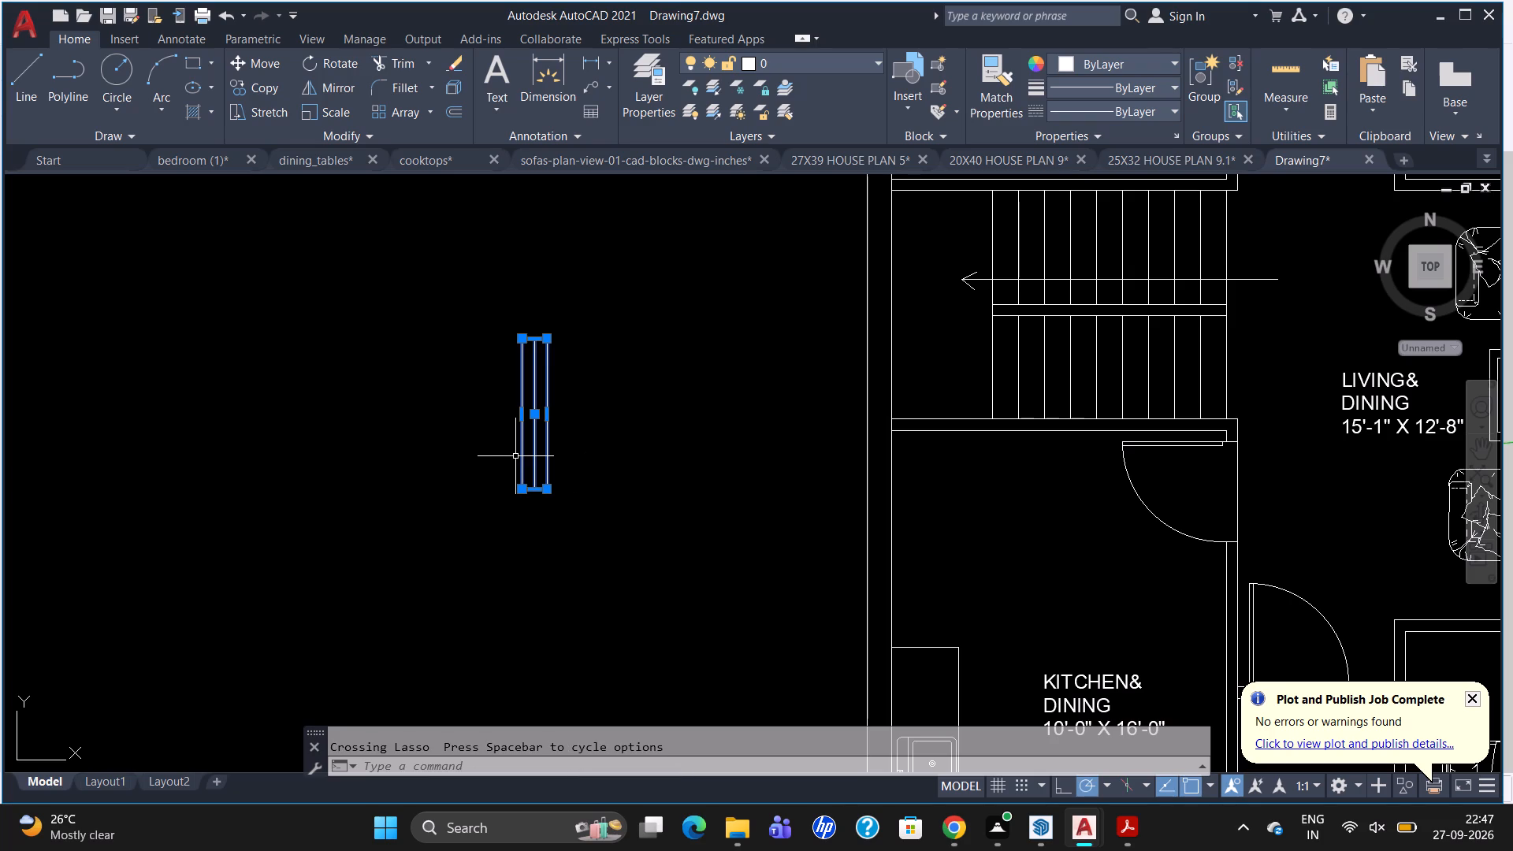
{"action": "key", "text": "g"}
{"action": "key", "text": "Return"}
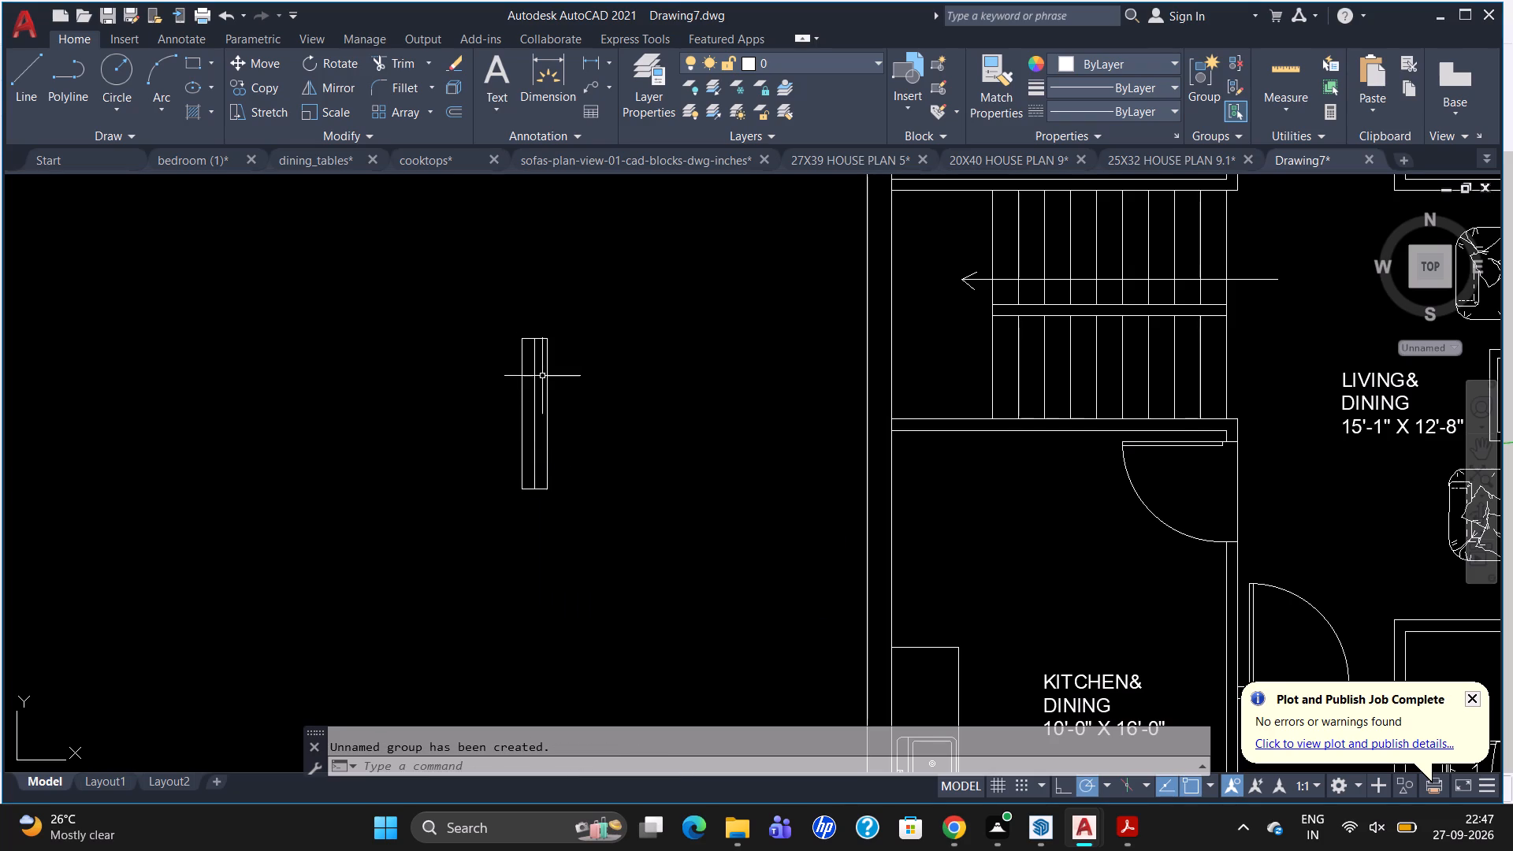
Move the grouped window symbol into the outer left wall of the plan beside BEDROOM-1.
{"action": "left_click", "coordinate": [548, 355]}
{"action": "key", "text": "m"}
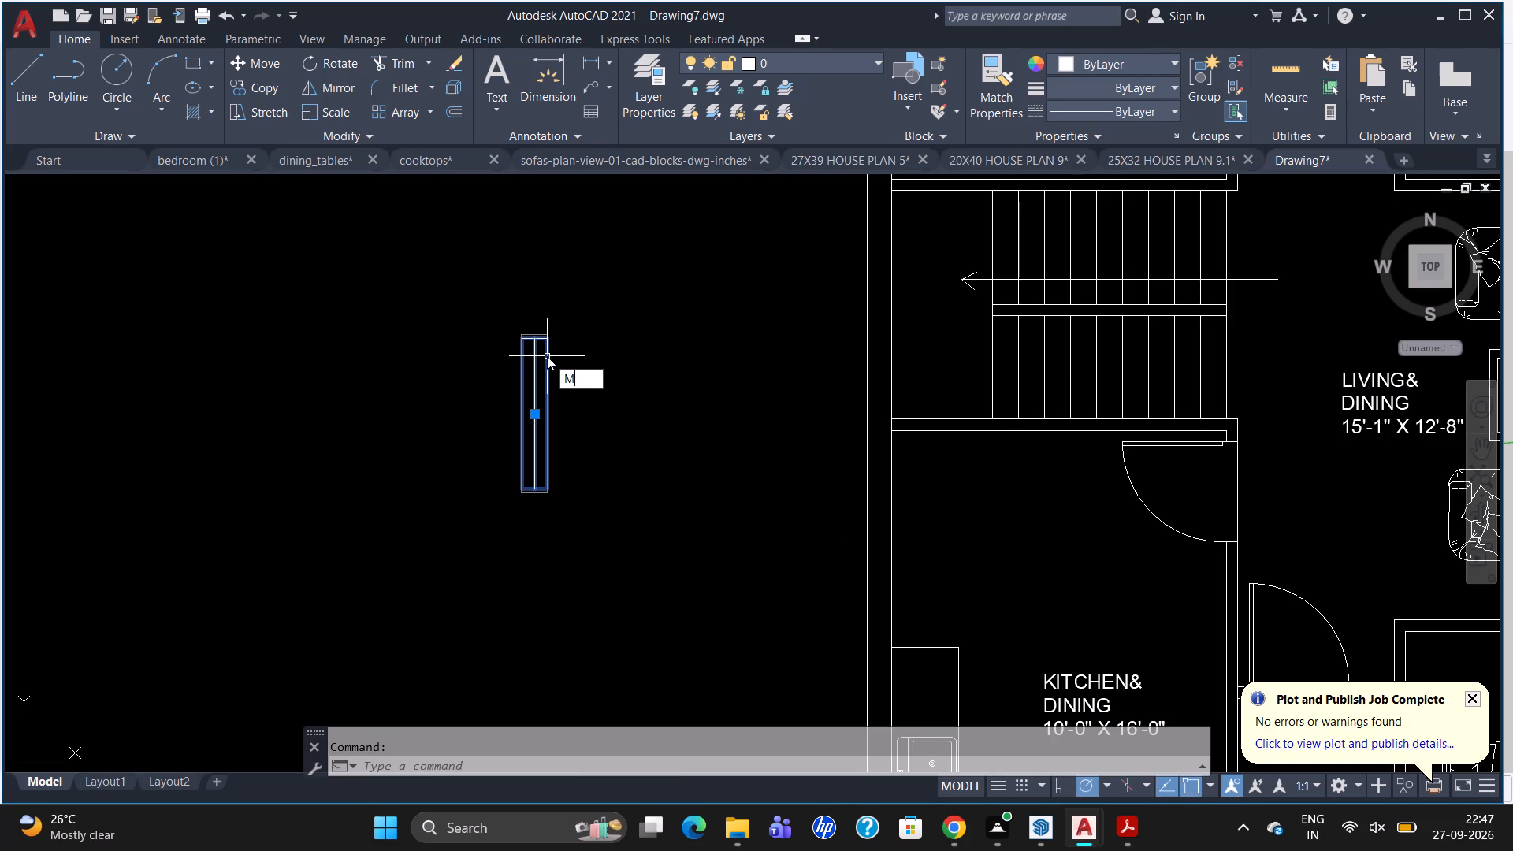
{"action": "key", "text": "Return"}
{"action": "left_click", "coordinate": [546, 356]}
{"action": "scroll", "coordinate": [607, 366], "scroll_direction": "down", "scroll_amount": 3}
{"action": "scroll", "coordinate": [722, 220], "scroll_direction": "up", "scroll_amount": 3}
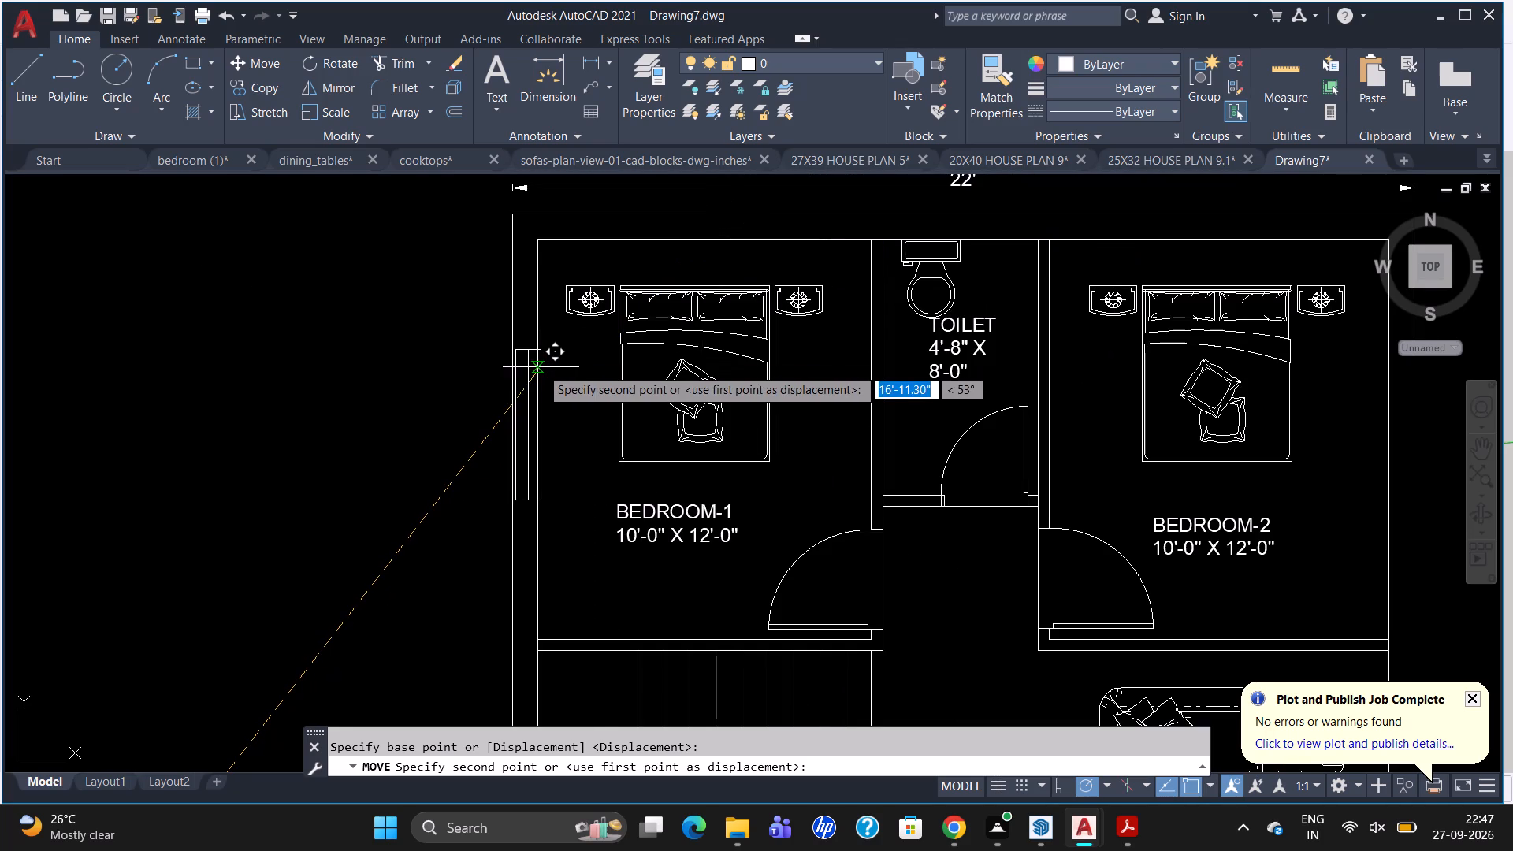
{"action": "left_click", "coordinate": [538, 367]}
Copy the BEDROOM-1 window into the plan's outer right wall at BEDROOM-2, the LIVING & DINING room and BEDROOM-3.
{"action": "left_click", "coordinate": [538, 367]}
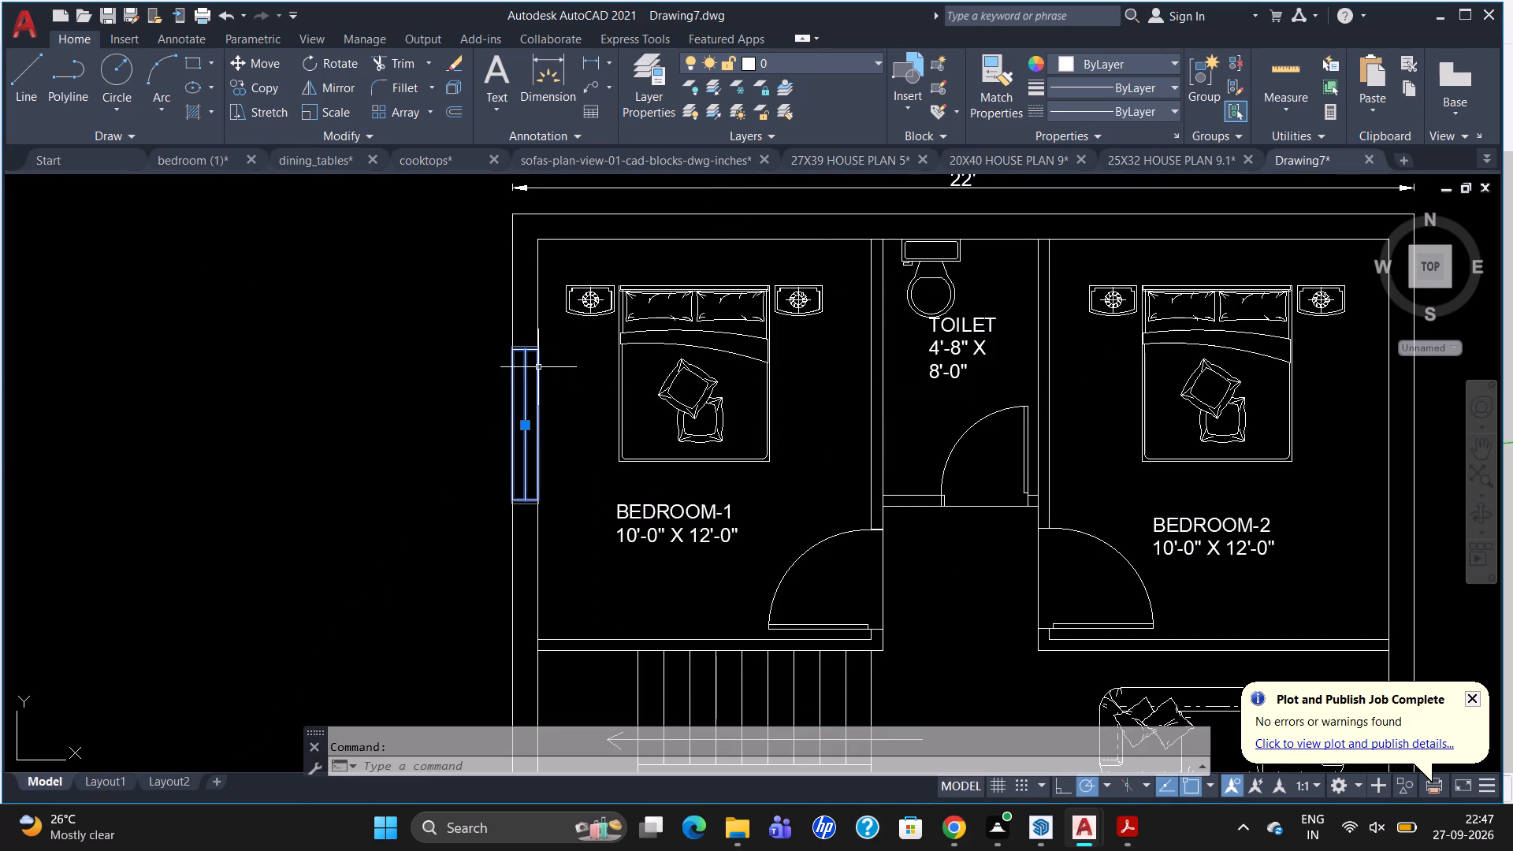
{"action": "type", "text": "CO"}
{"action": "key", "text": "Return"}
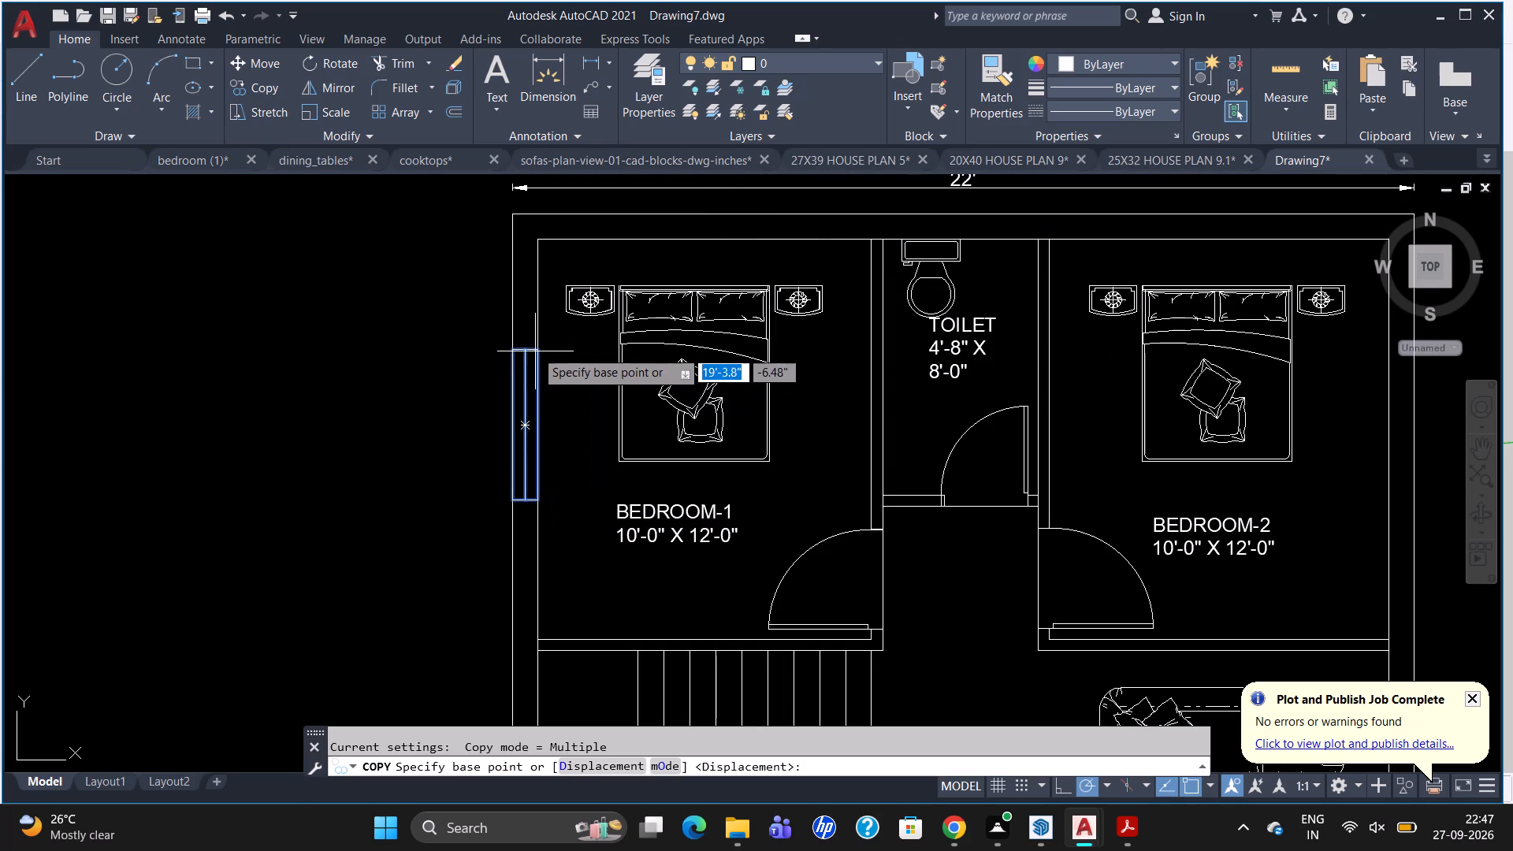
{"action": "left_click", "coordinate": [535, 349]}
{"action": "scroll", "coordinate": [568, 356], "scroll_direction": "down", "scroll_amount": 2}
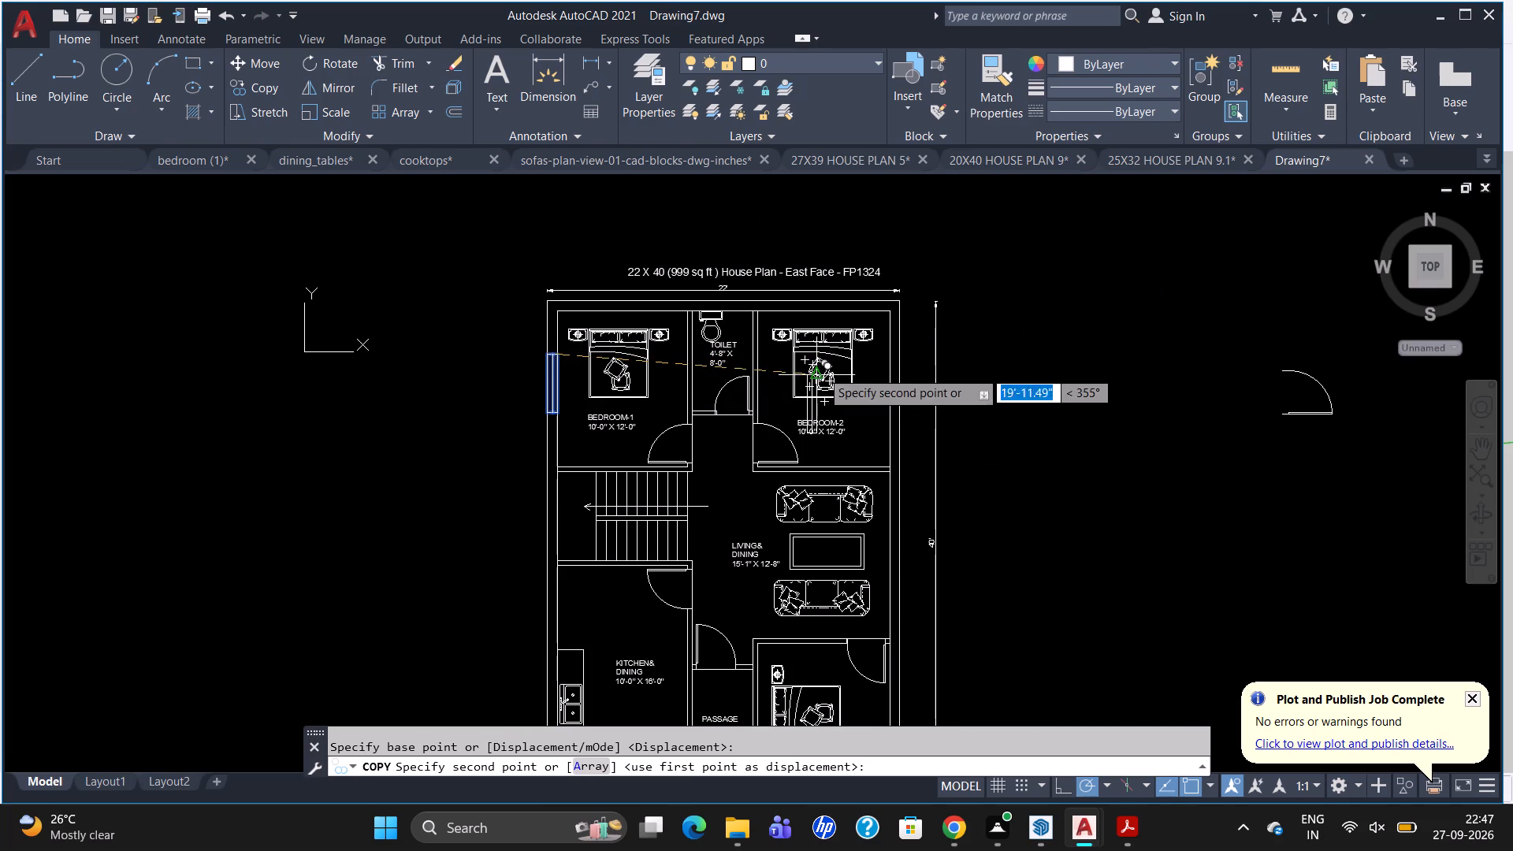
{"action": "scroll", "coordinate": [894, 359], "scroll_direction": "up", "scroll_amount": 2}
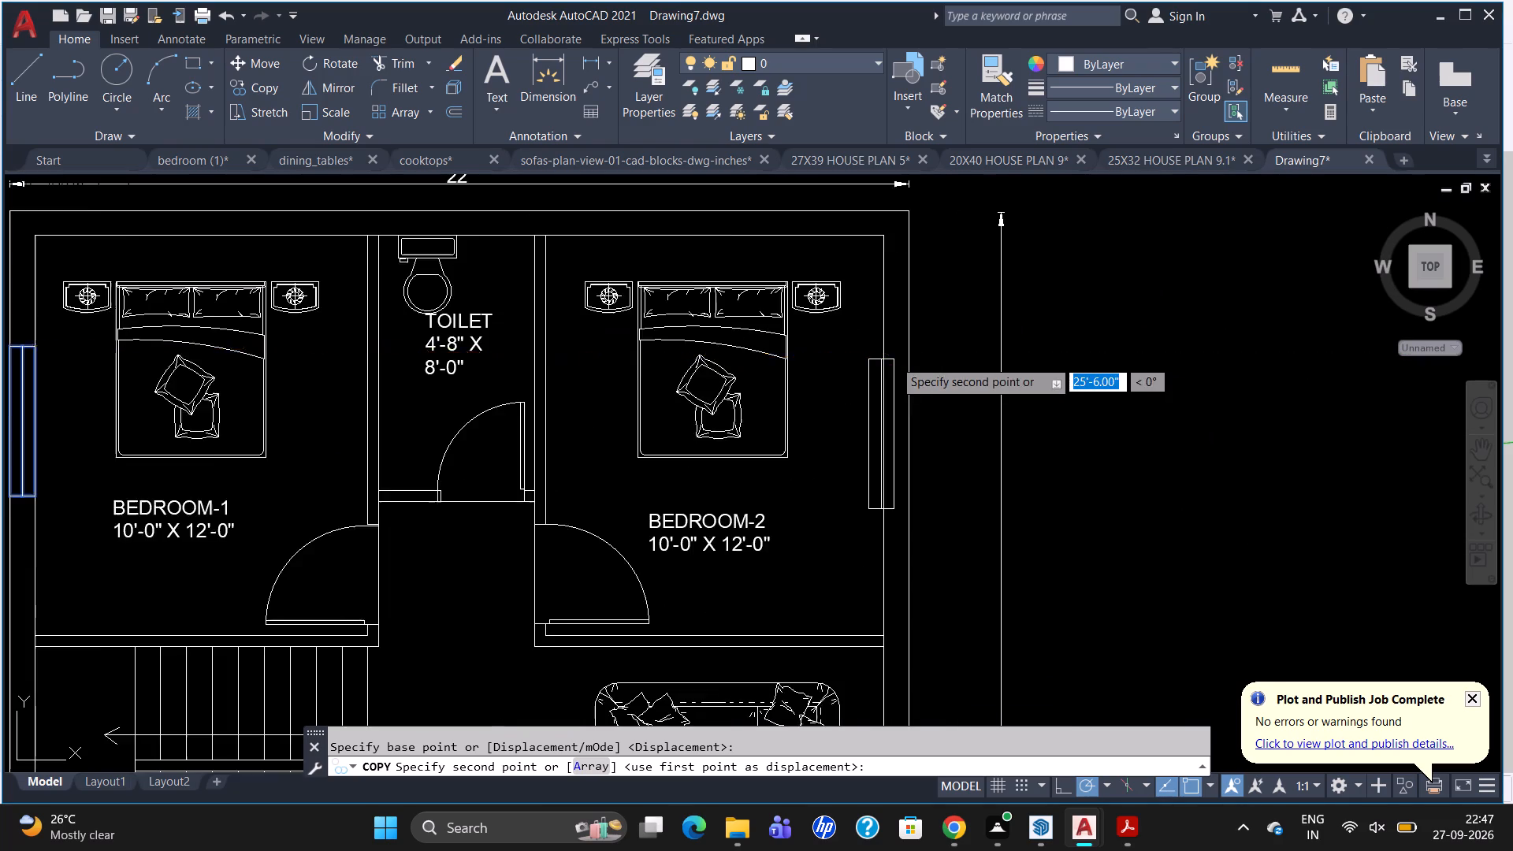
{"action": "scroll", "coordinate": [894, 359], "scroll_direction": "up", "scroll_amount": 1}
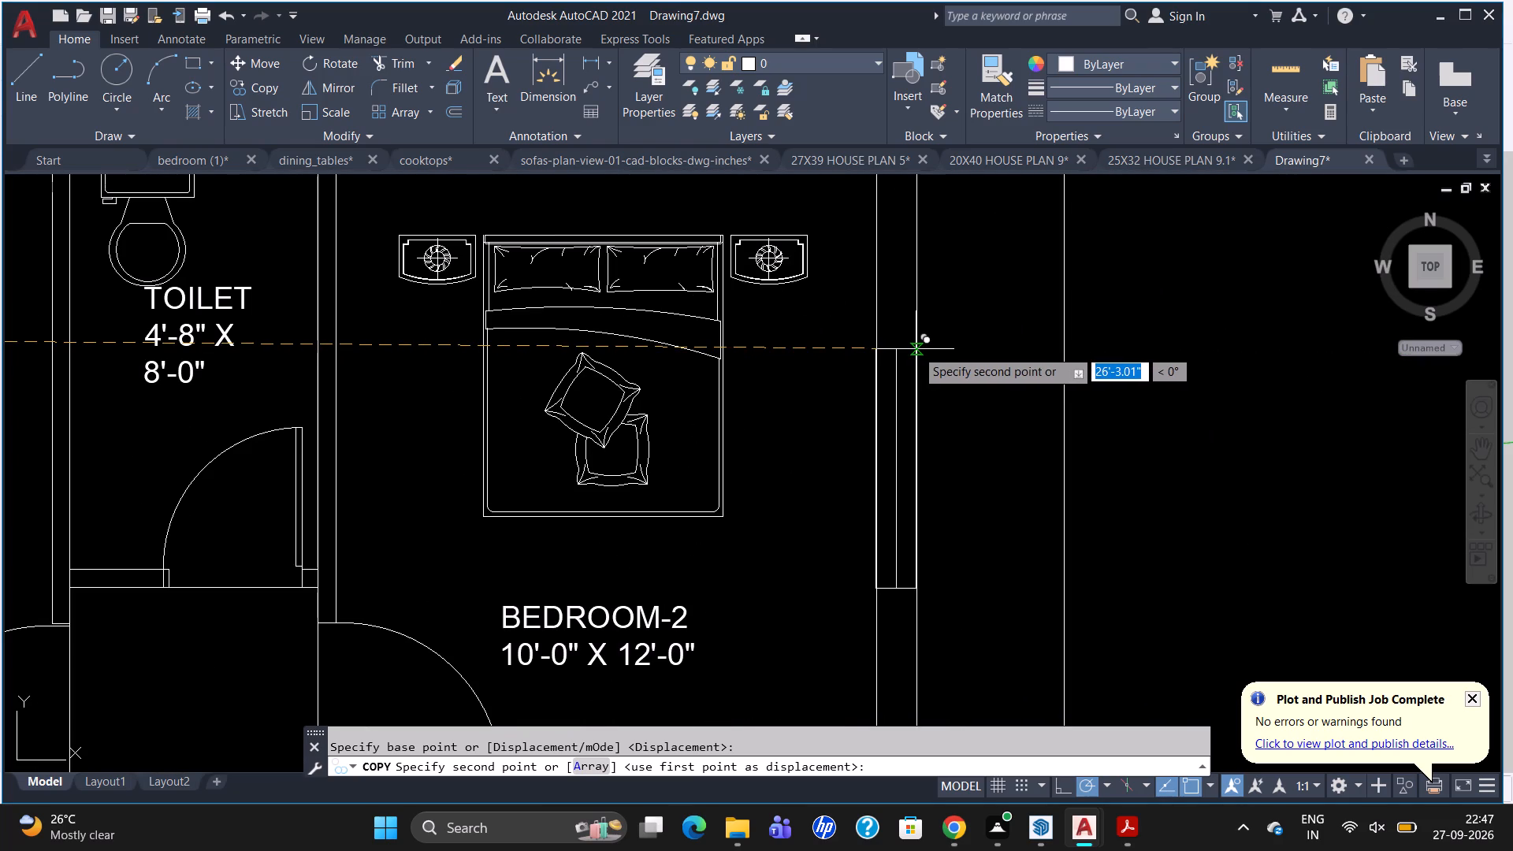
{"action": "left_click", "coordinate": [916, 349]}
{"action": "scroll", "coordinate": [910, 351], "scroll_direction": "down", "scroll_amount": 5}
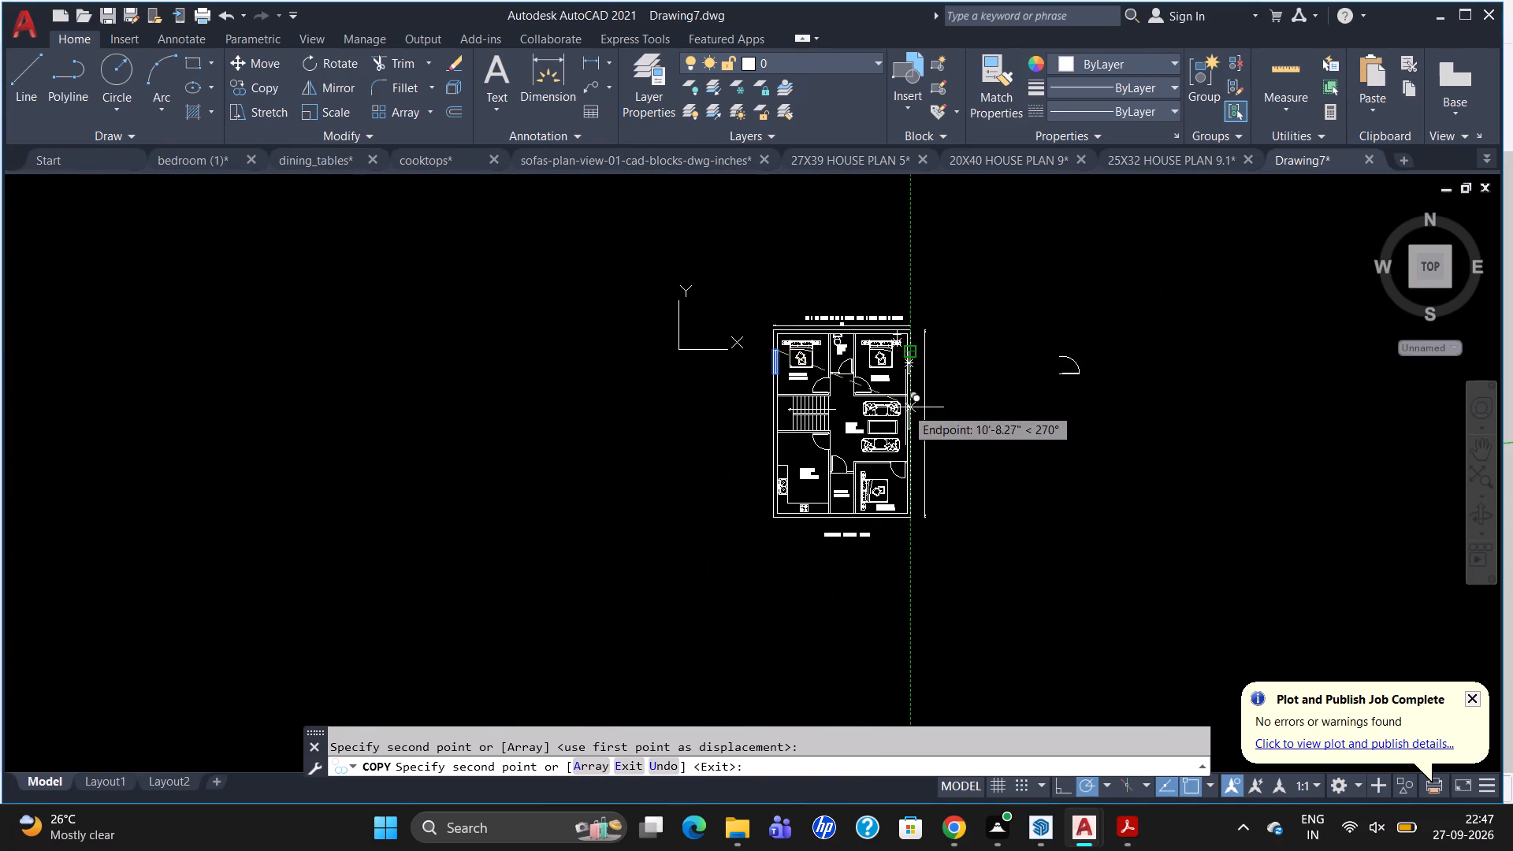
{"action": "scroll", "coordinate": [905, 414], "scroll_direction": "up", "scroll_amount": 6}
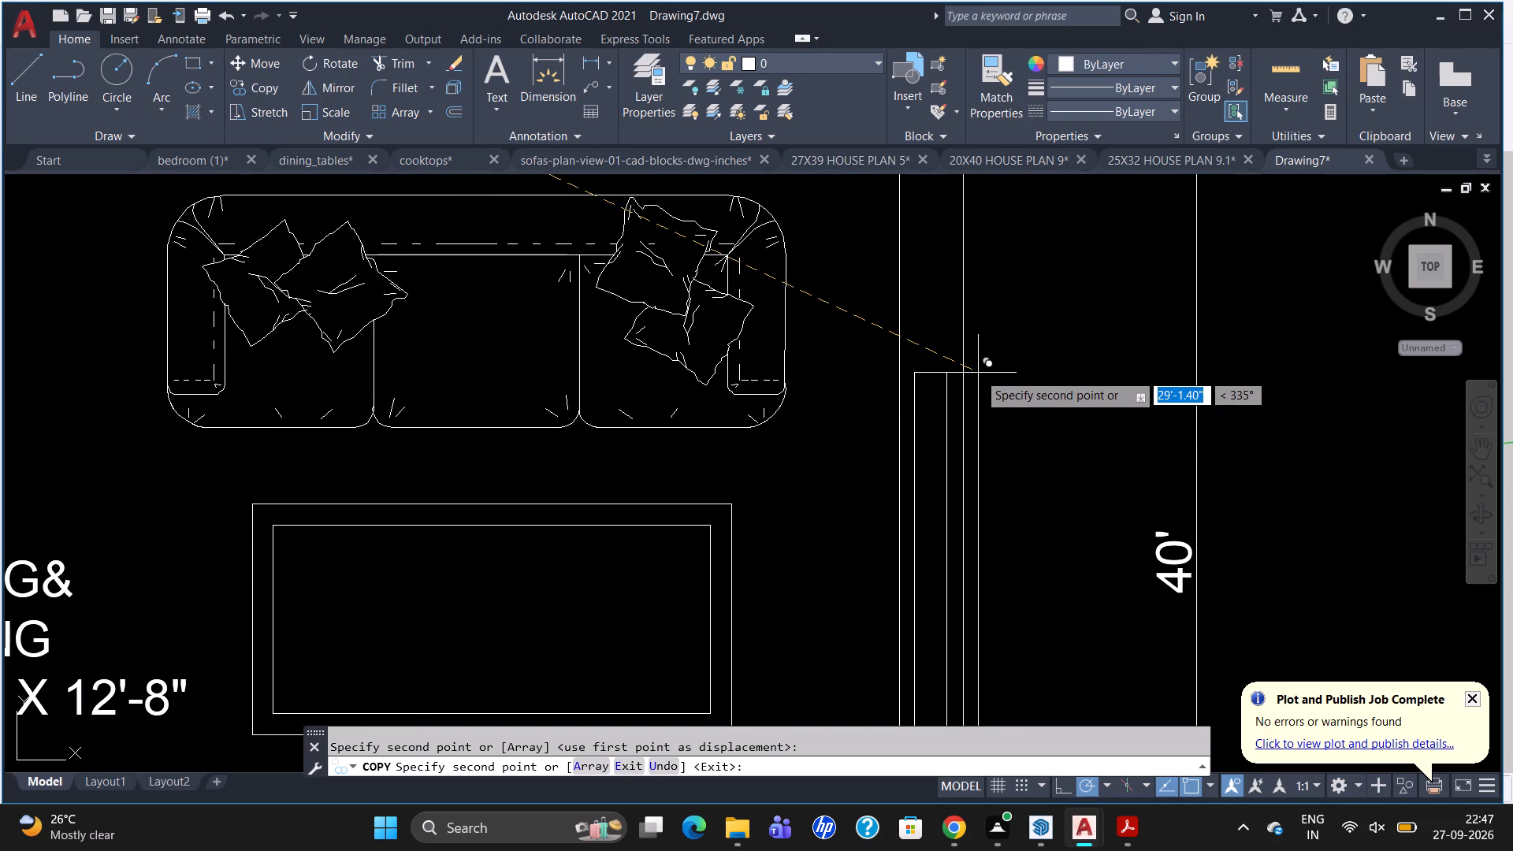
{"action": "left_click", "coordinate": [964, 371]}
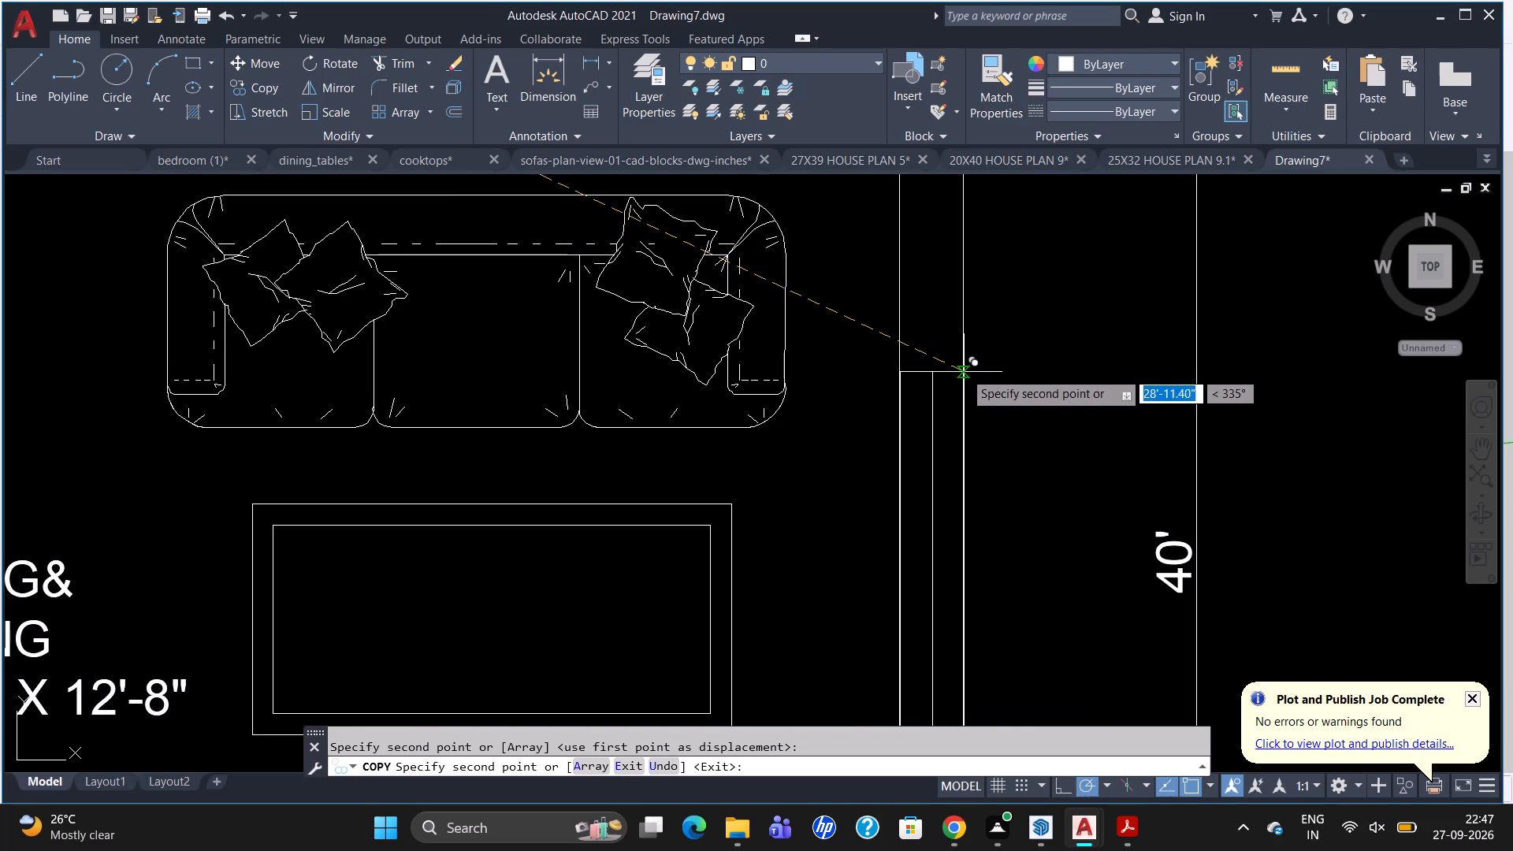
{"action": "scroll", "coordinate": [963, 370], "scroll_direction": "down", "scroll_amount": 5}
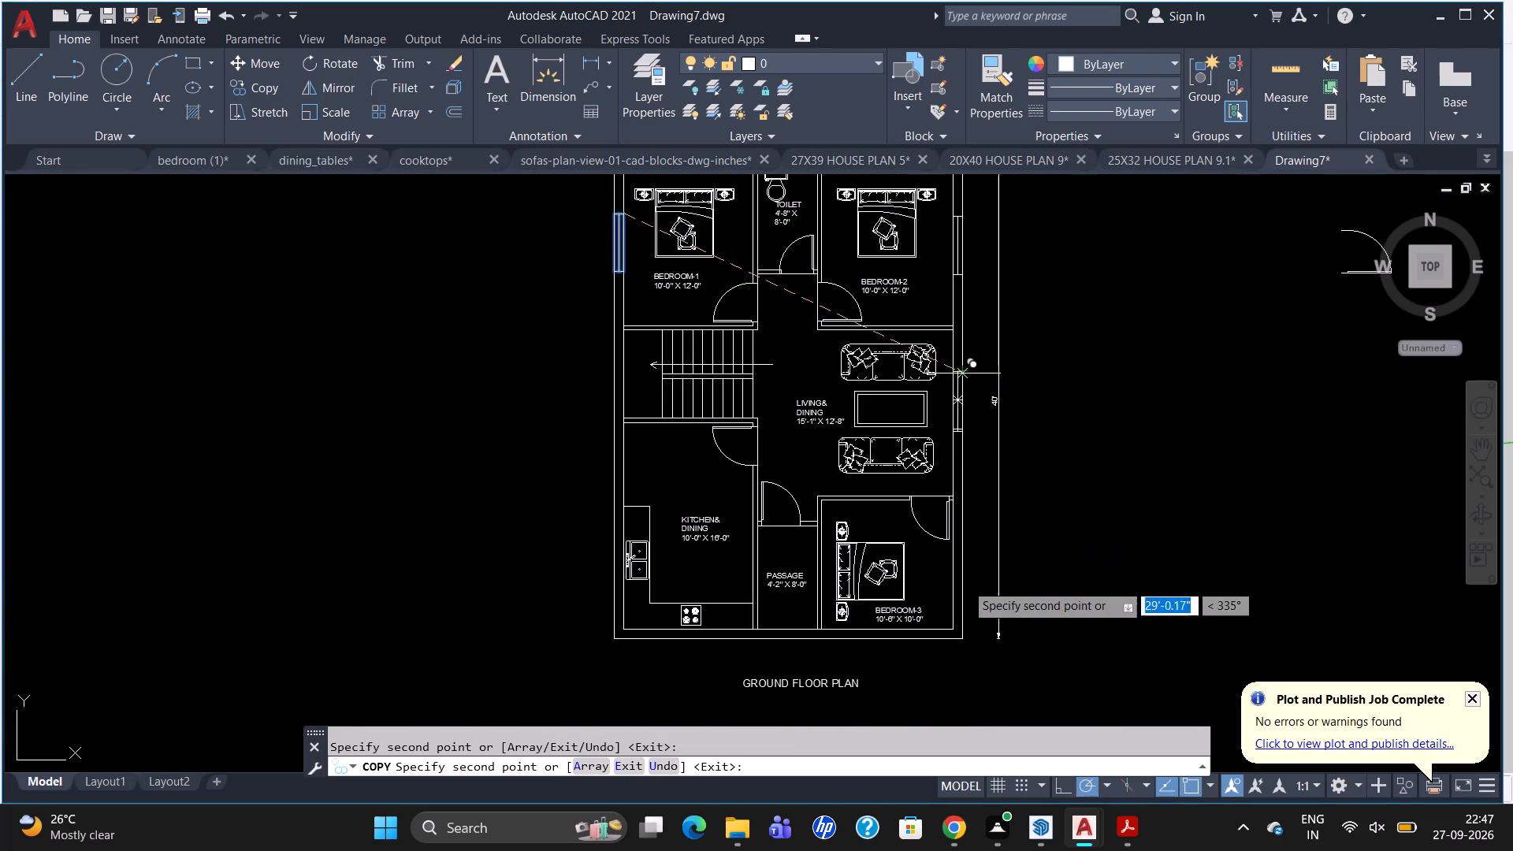
{"action": "scroll", "coordinate": [972, 545], "scroll_direction": "up", "scroll_amount": 3}
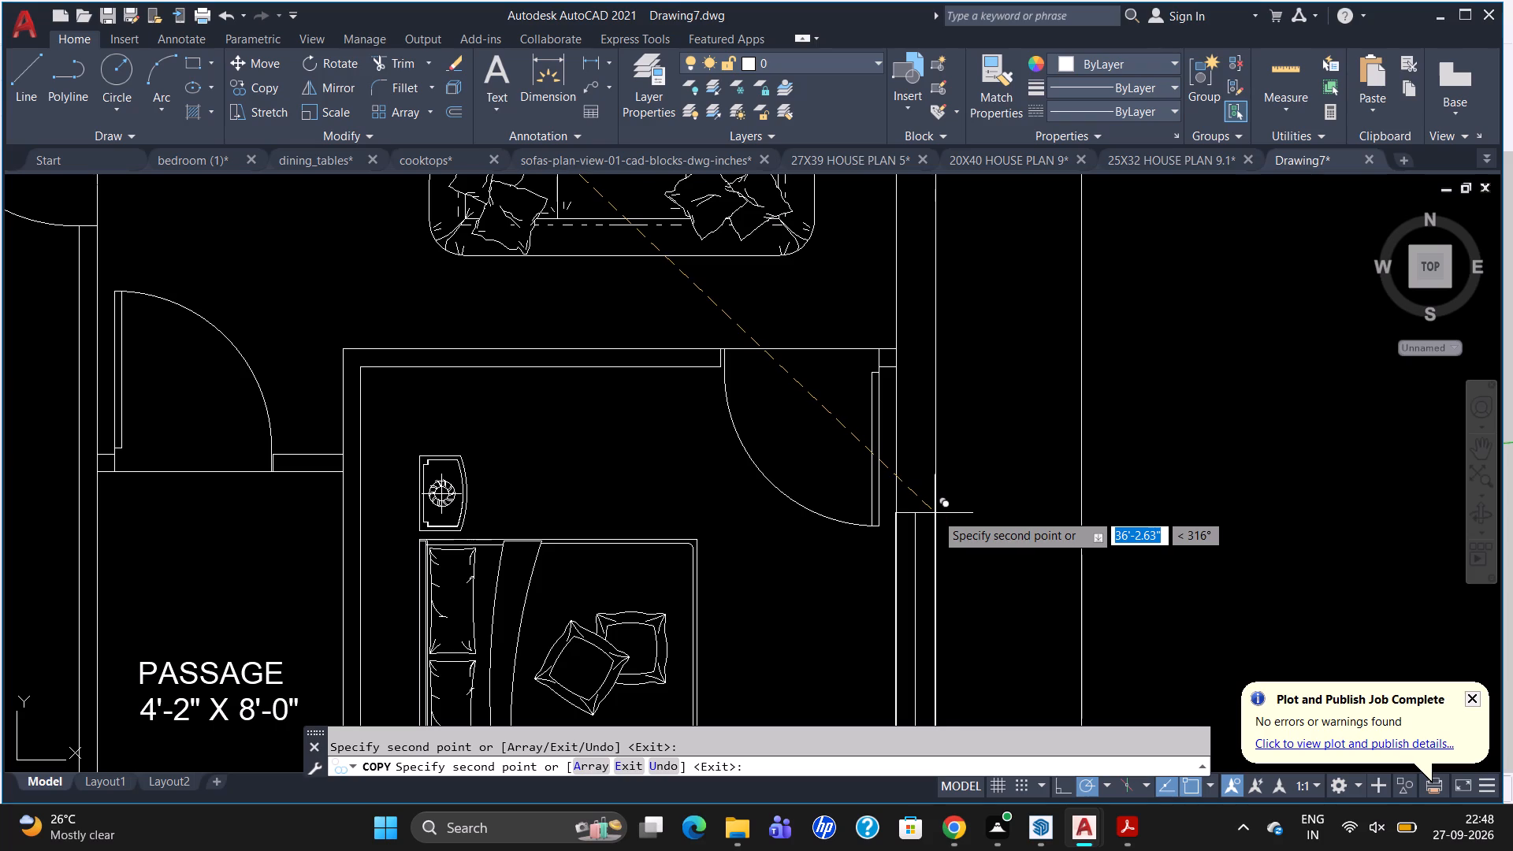
{"action": "left_click", "coordinate": [936, 513]}
Place further copies of the window in the plan's outer left wall, at the KITCHEN & DINING room and beside the staircase.
{"action": "scroll", "coordinate": [936, 513], "scroll_direction": "down", "scroll_amount": 3}
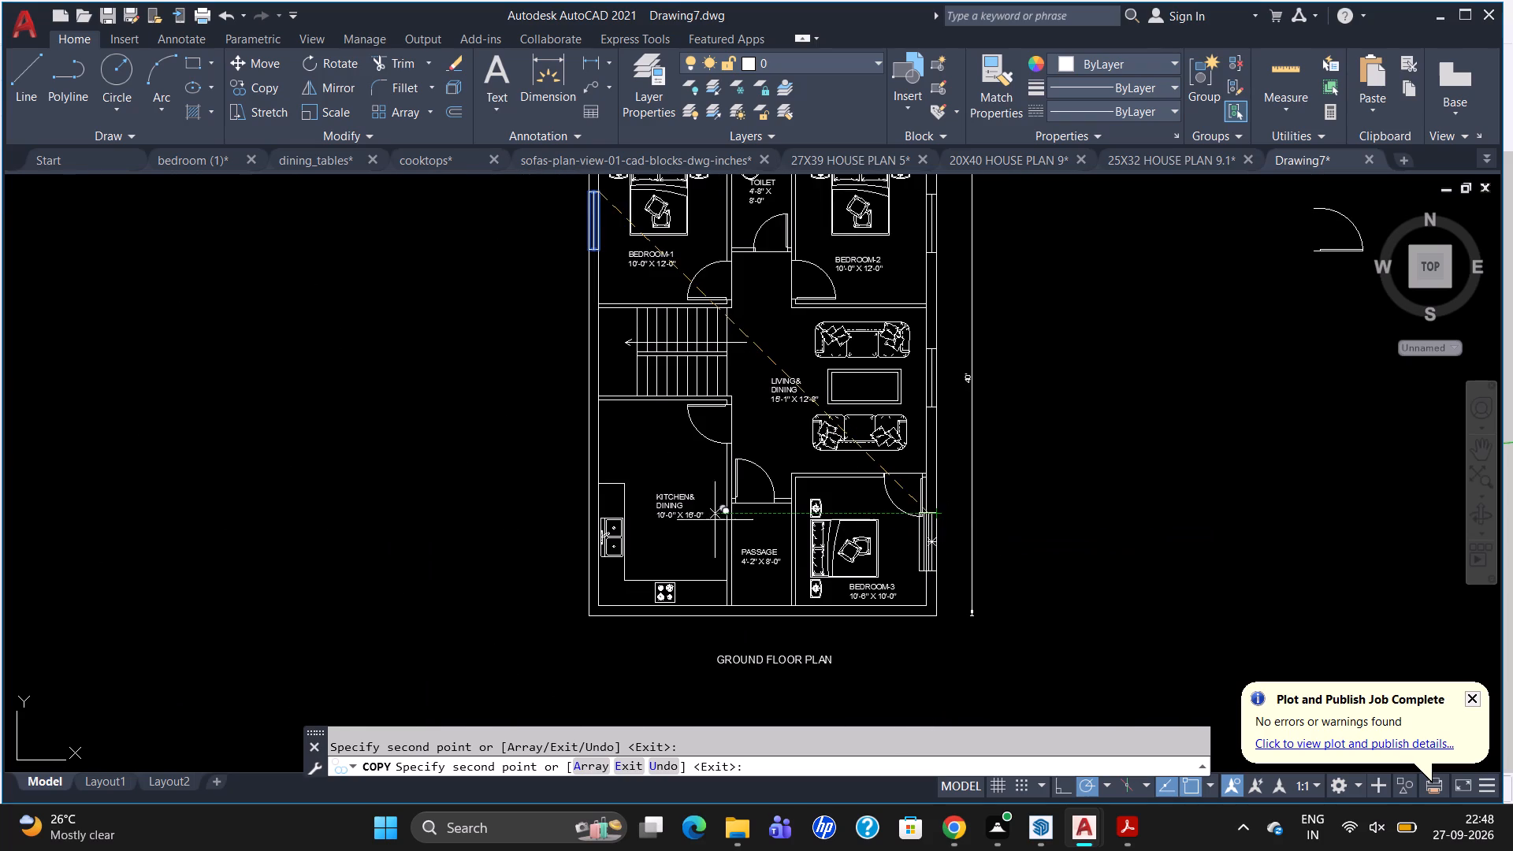
{"action": "scroll", "coordinate": [612, 476], "scroll_direction": "up", "scroll_amount": 3}
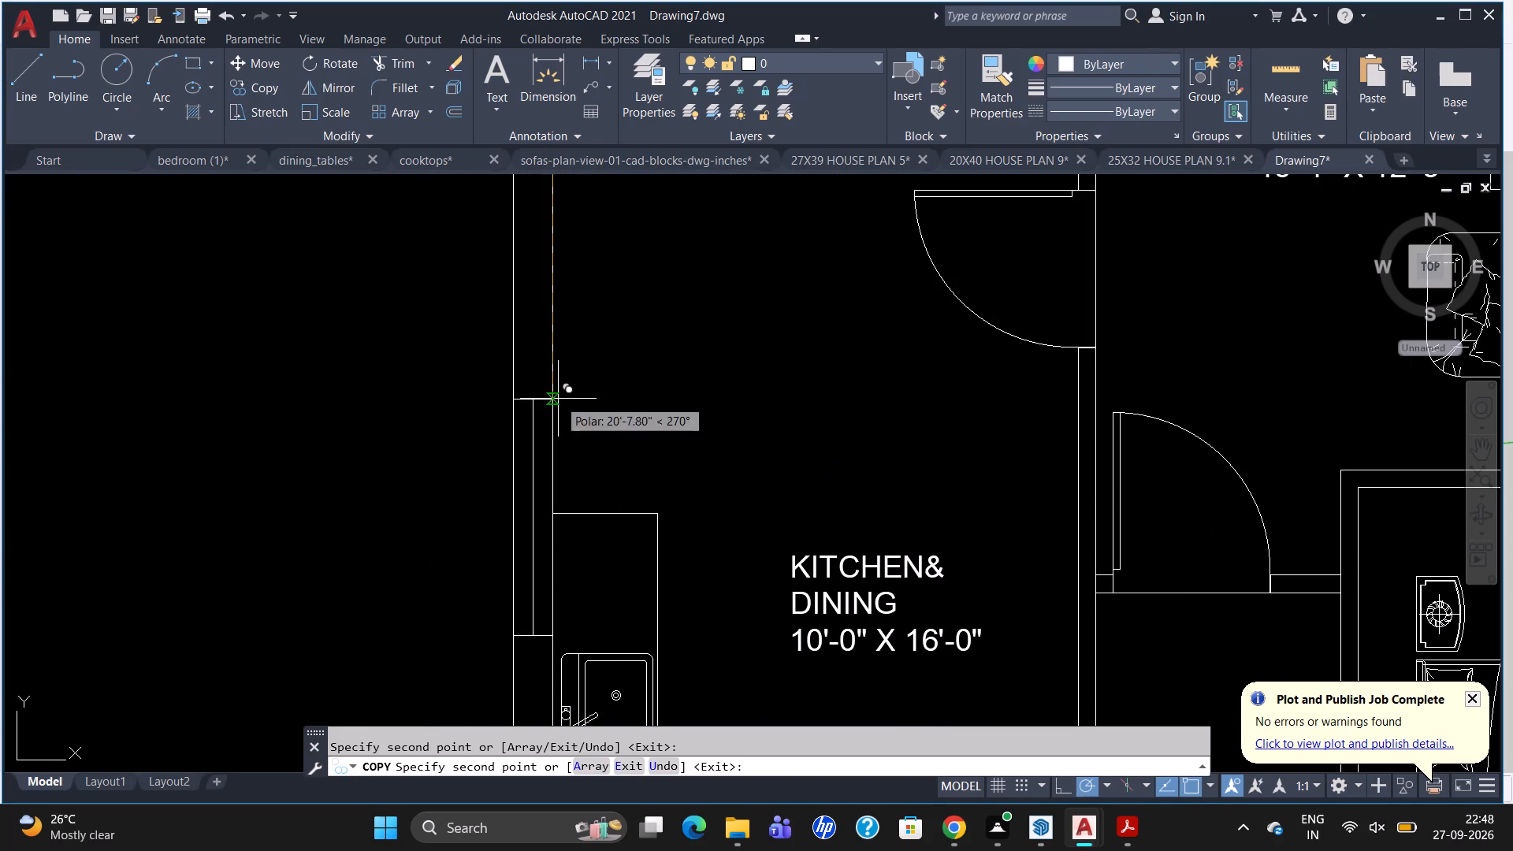
{"action": "left_click", "coordinate": [549, 385]}
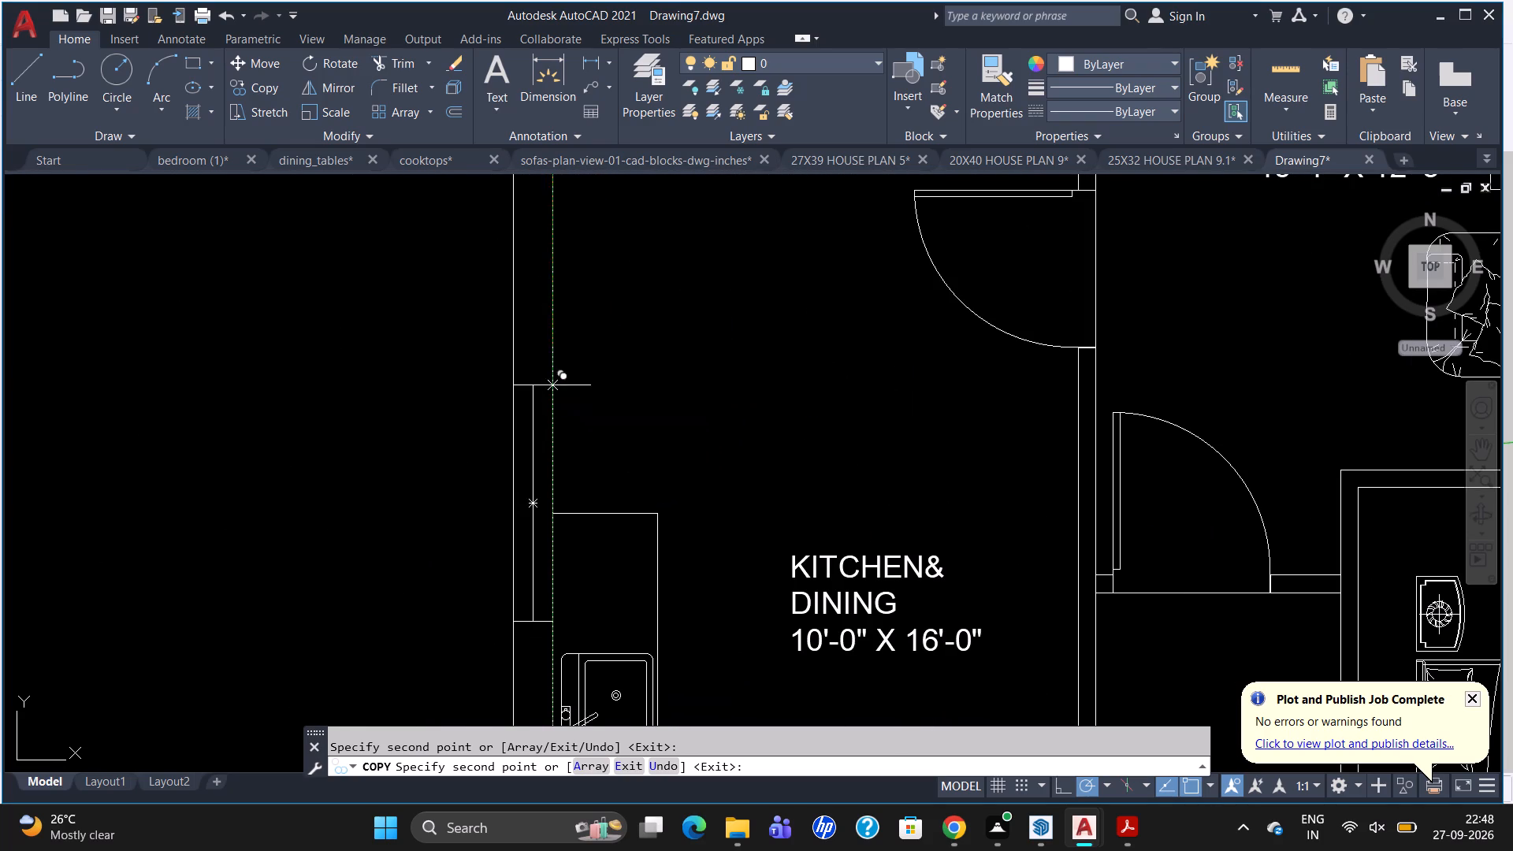
{"action": "scroll", "coordinate": [559, 387], "scroll_direction": "down", "scroll_amount": 3}
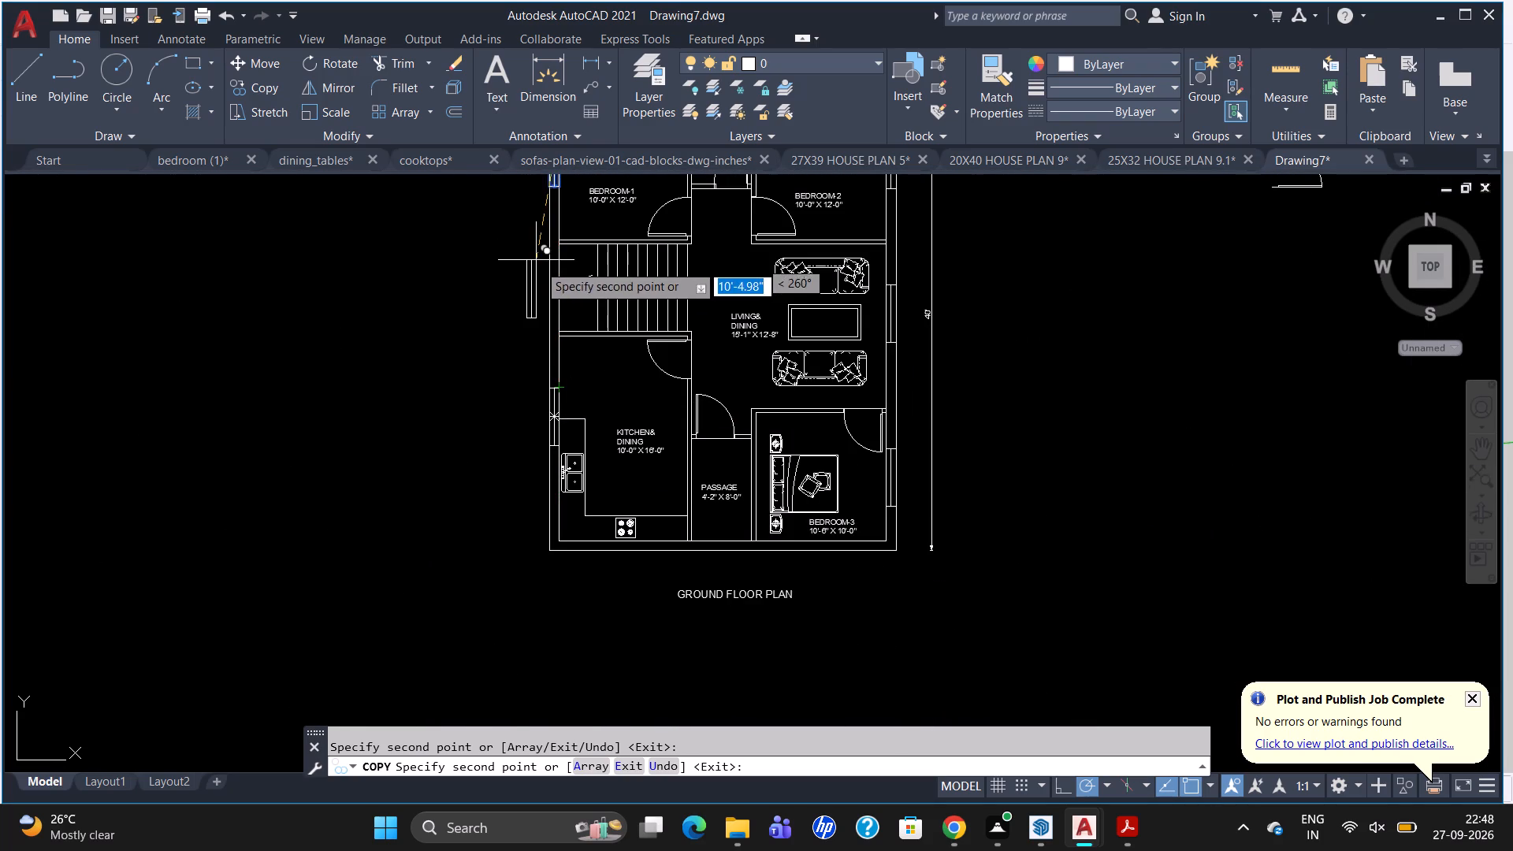
{"action": "scroll", "coordinate": [582, 264], "scroll_direction": "up", "scroll_amount": 3}
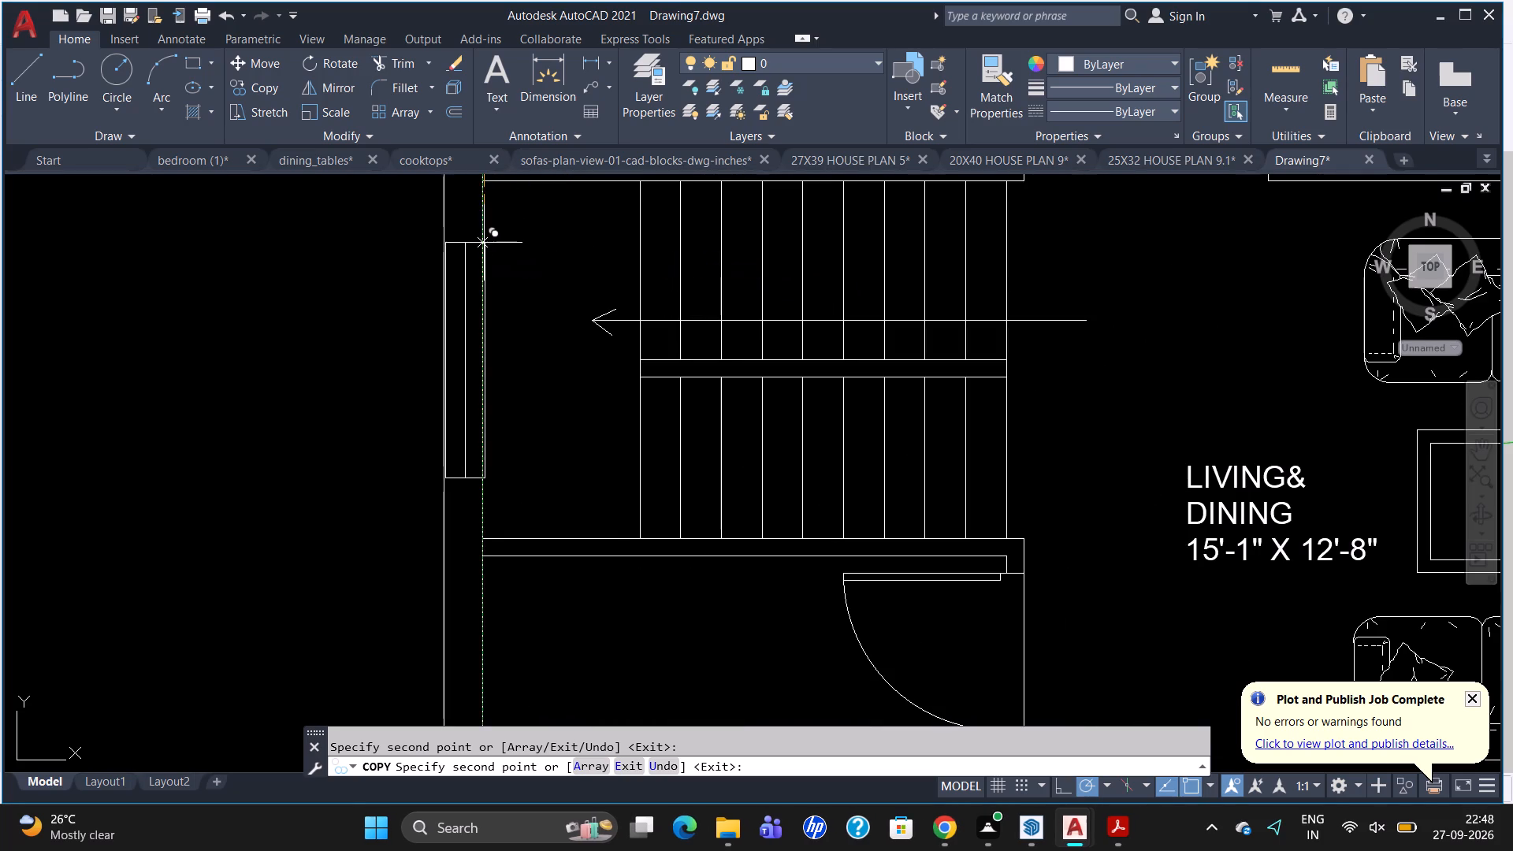
{"action": "left_click", "coordinate": [481, 243]}
{"action": "key", "text": "Escape"}
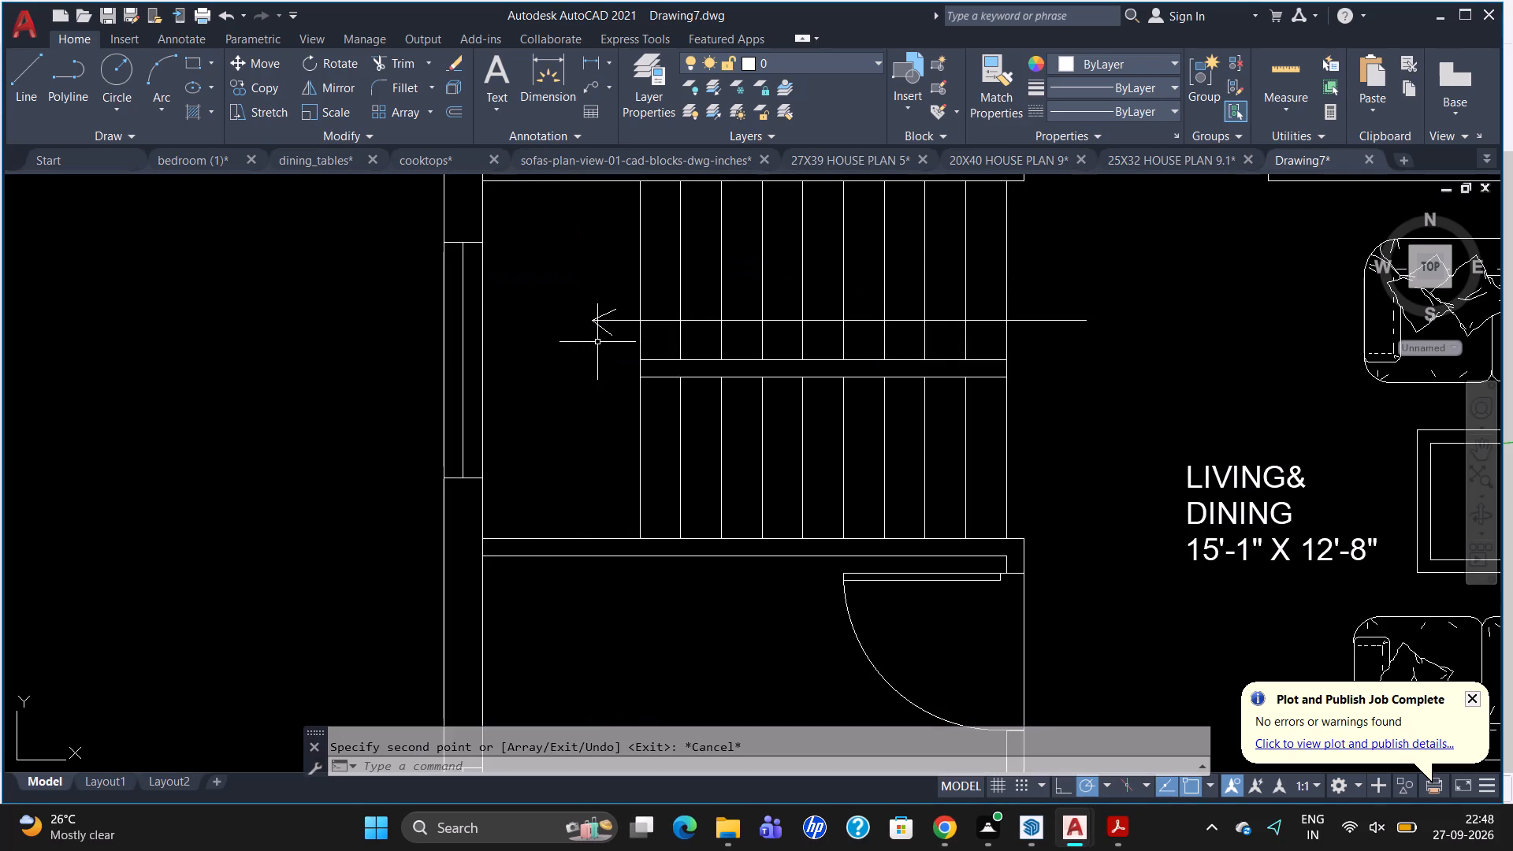
Delete the leftover door symbol lying outside the plan.
{"action": "scroll", "coordinate": [603, 343], "scroll_direction": "down", "scroll_amount": 4}
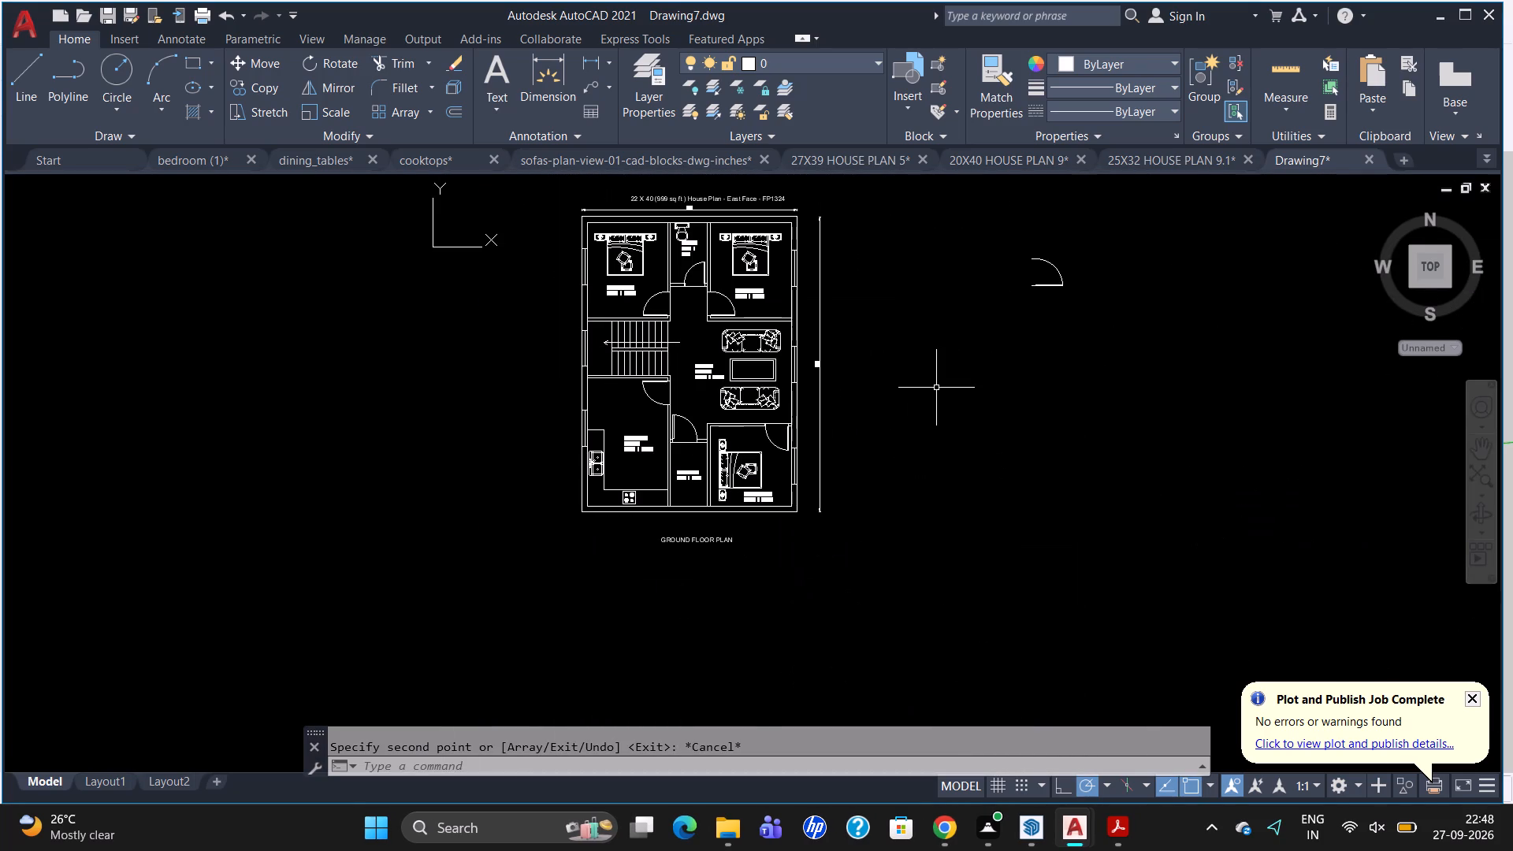
{"action": "left_click", "coordinate": [1048, 285]}
{"action": "key", "text": "Delete"}
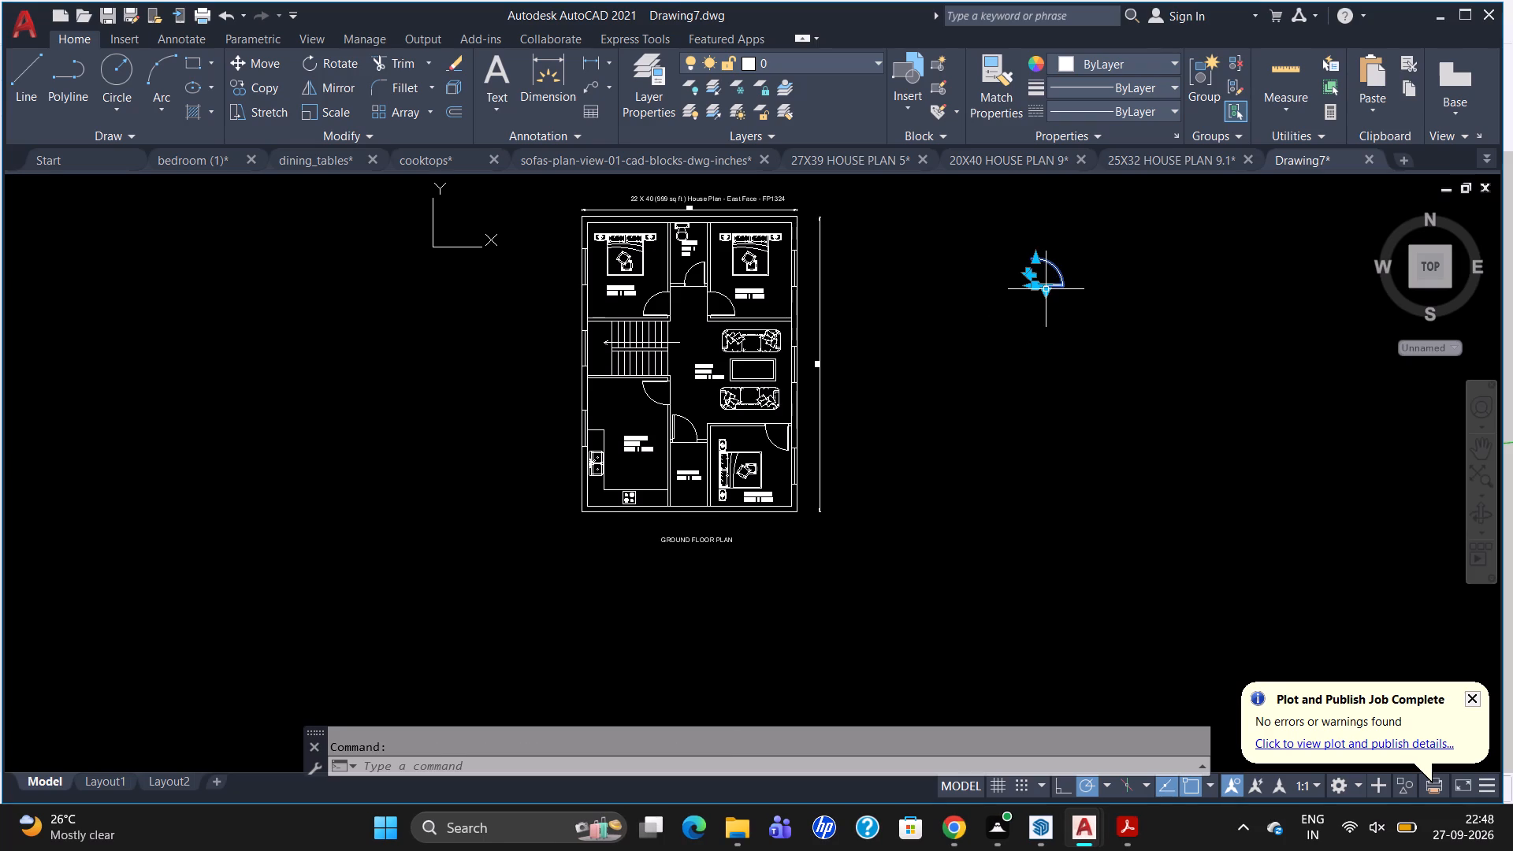
Save the drawing as 22X40 HOUSE PLAN 4 in the sofas-plan-view-01-cad-blocks-dwg-inches folder.
{"action": "scroll", "coordinate": [924, 416], "scroll_direction": "down", "scroll_amount": 1}
{"action": "scroll", "coordinate": [754, 342], "scroll_direction": "up", "scroll_amount": 1}
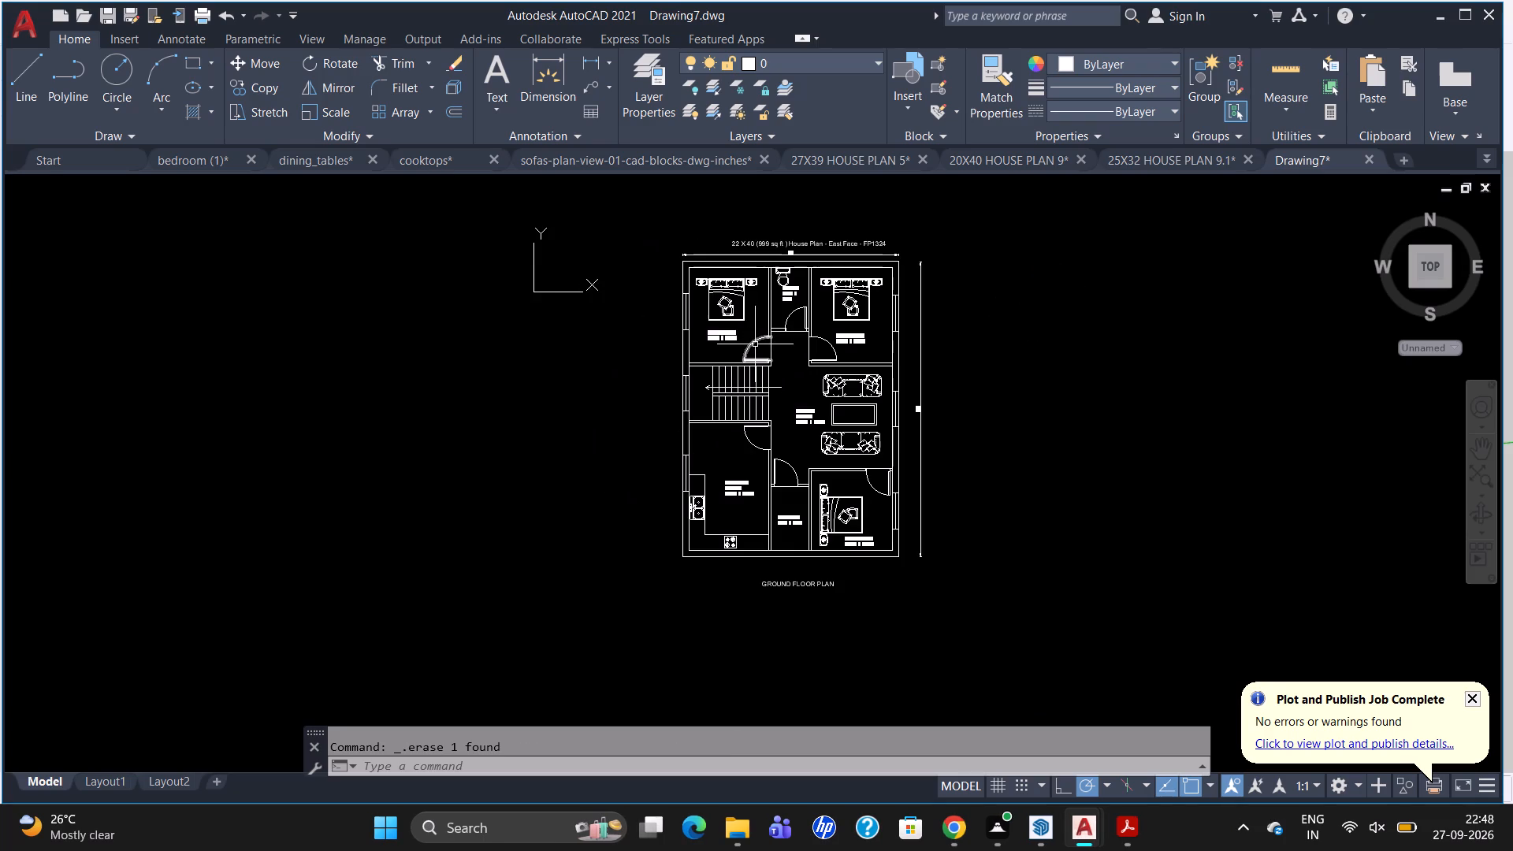
{"action": "key", "text": "ctrl+s"}
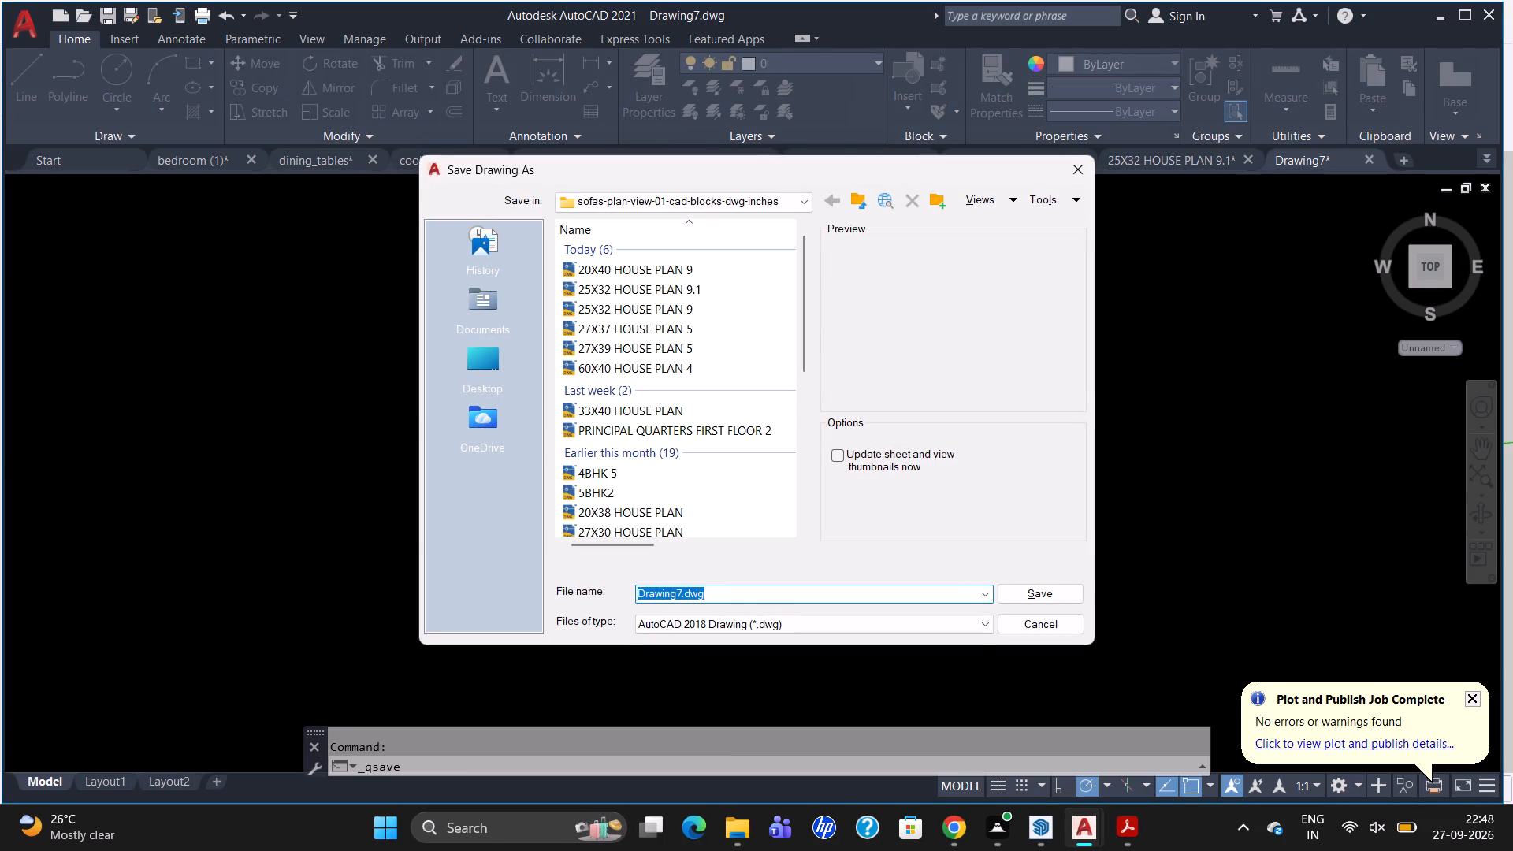
{"action": "left_click", "coordinate": [673, 600]}
{"action": "key", "text": "Right"}
{"action": "key", "text": "BackSpace"}
{"action": "key", "text": "BackSpace"}
{"action": "key", "text": "BackSpace"}
{"action": "key", "text": "BackSpace"}
{"action": "key", "text": "BackSpace"}
{"action": "key", "text": "BackSpace"}
{"action": "key", "text": "BackSpace"}
{"action": "key", "text": "BackSpace"}
{"action": "key", "text": "BackSpace"}
{"action": "key", "text": "BackSpace"}
{"action": "key", "text": "BackSpace"}
{"action": "key", "text": "BackSpace"}
{"action": "key", "text": "BackSpace"}
{"action": "key", "text": "BackSpace"}
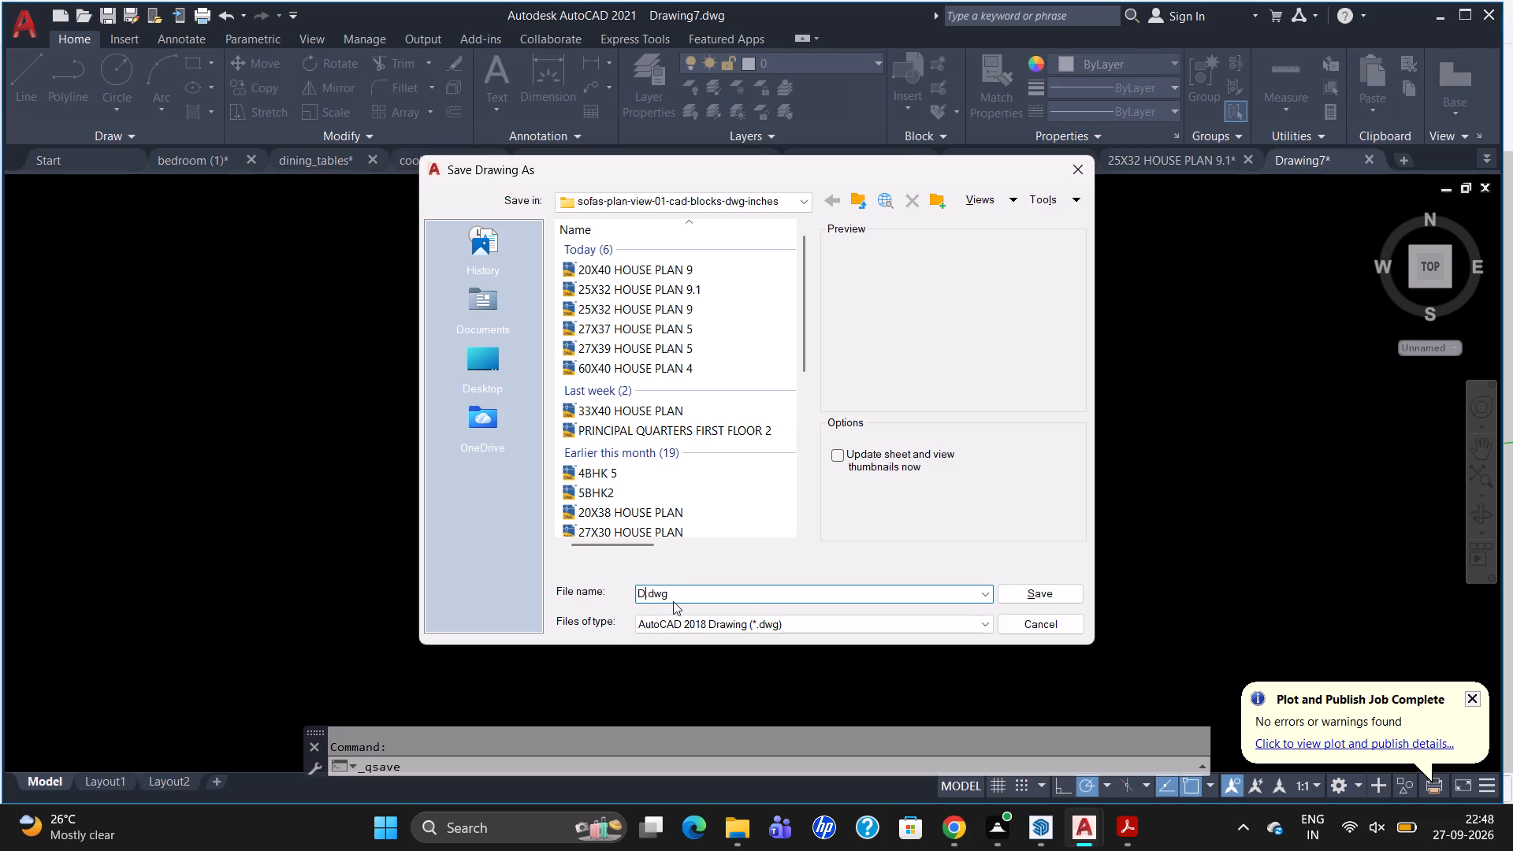
{"action": "type", "text": "22"}
{"action": "type", "text": "X40 HOUSE PLAN 4"}
{"action": "key", "text": "Return"}
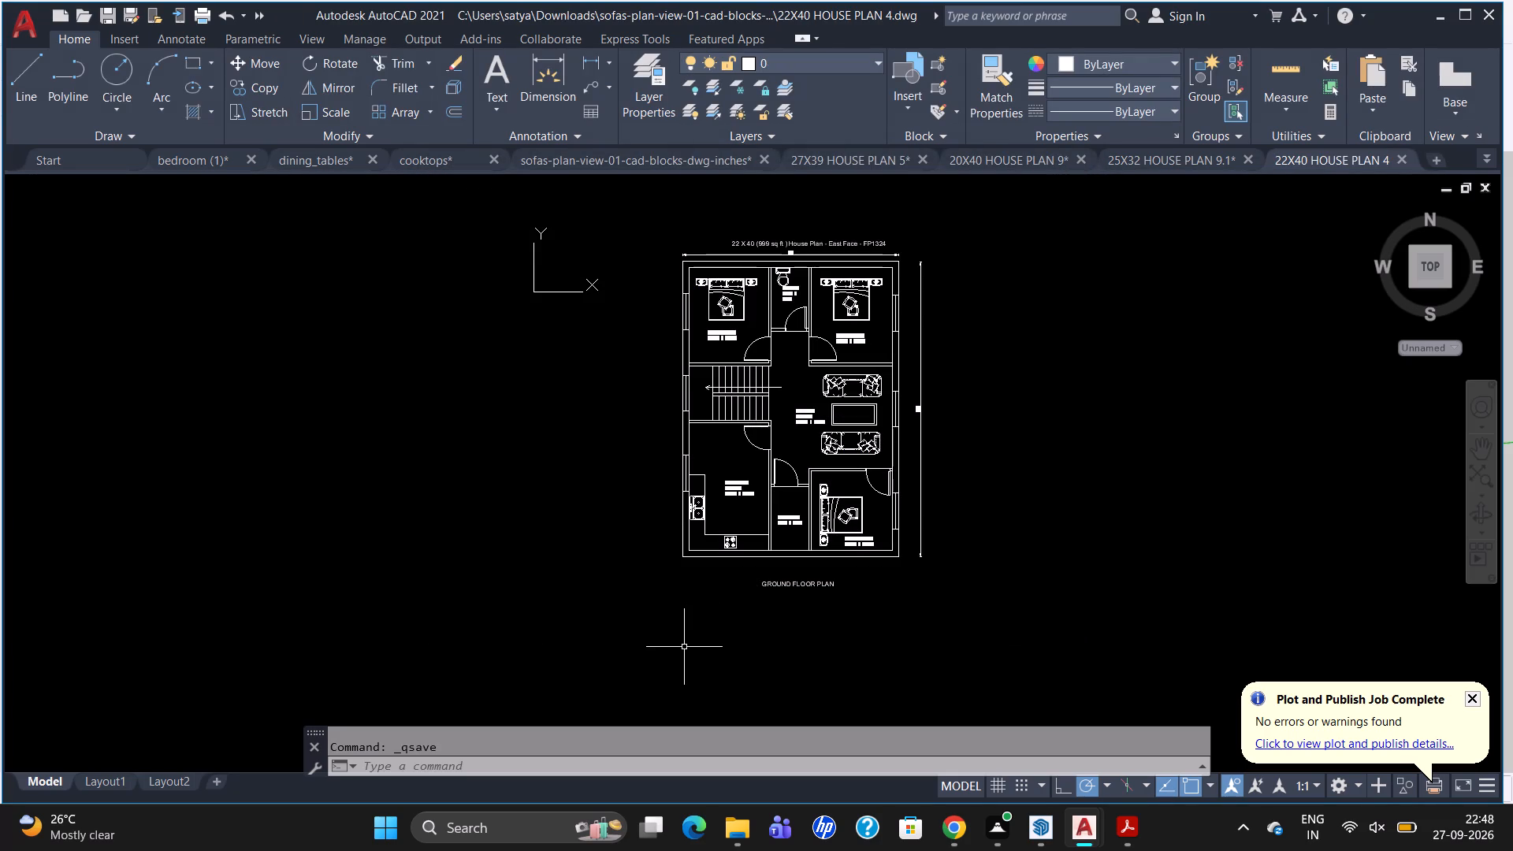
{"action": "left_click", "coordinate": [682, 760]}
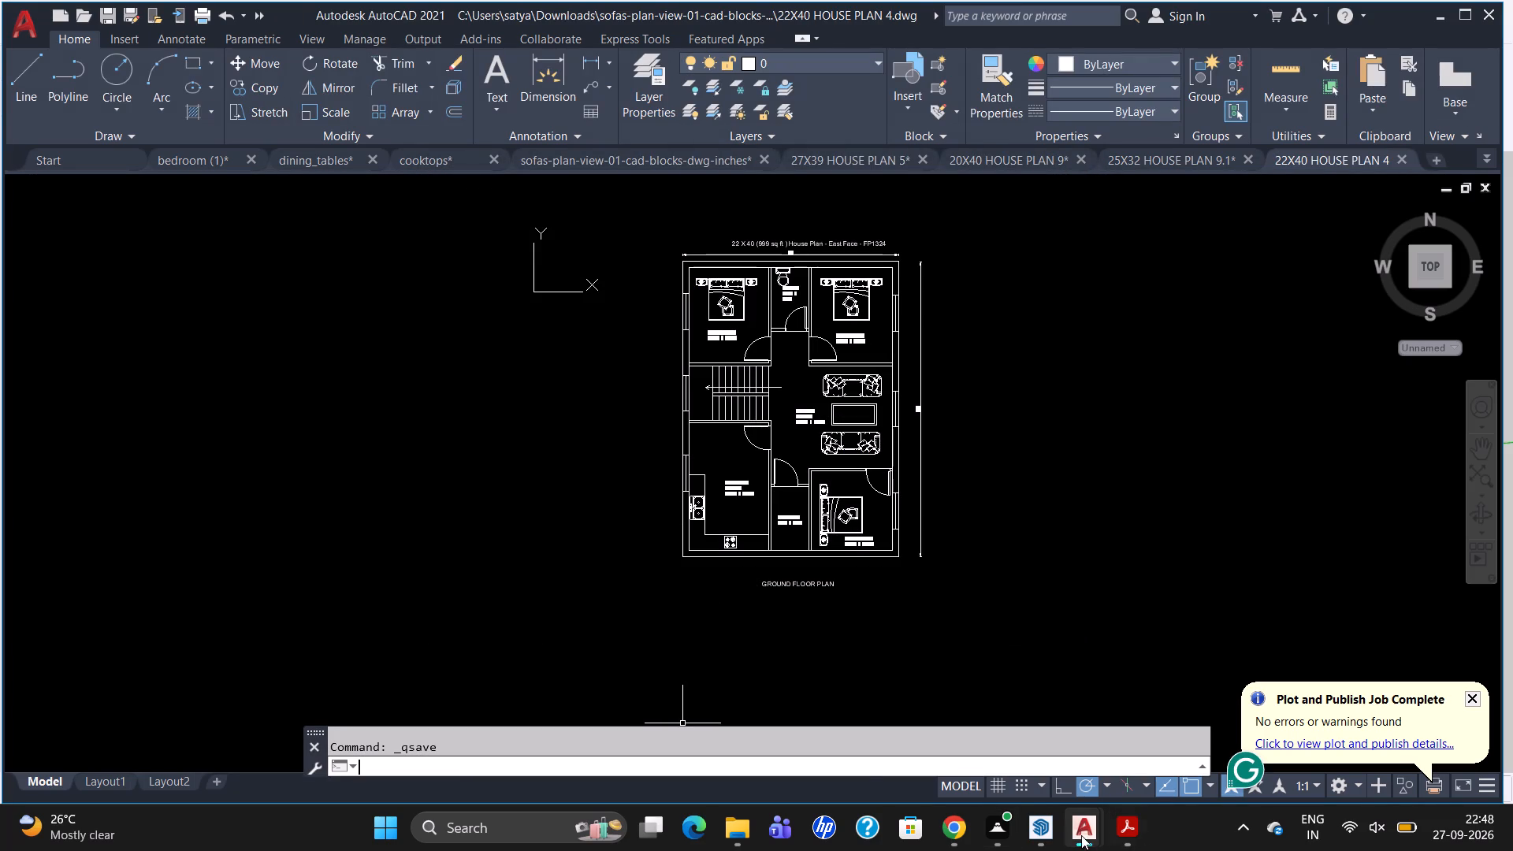
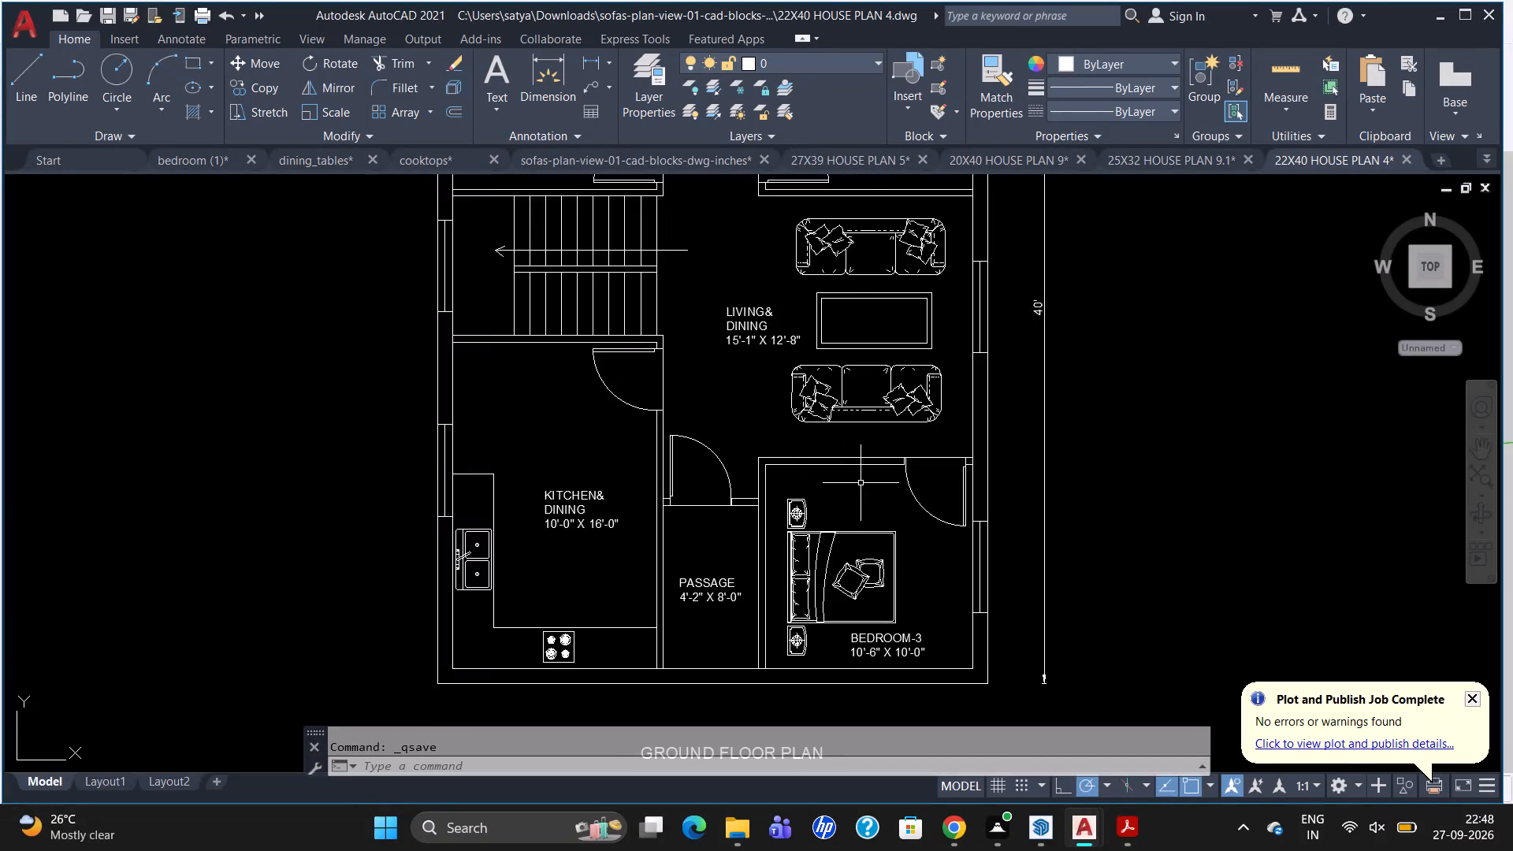
Query the drawing's log file name with LOGFILENAME.
{"action": "scroll", "coordinate": [863, 487], "scroll_direction": "down", "scroll_amount": 2}
{"action": "scroll", "coordinate": [837, 390], "scroll_direction": "down", "scroll_amount": 1}
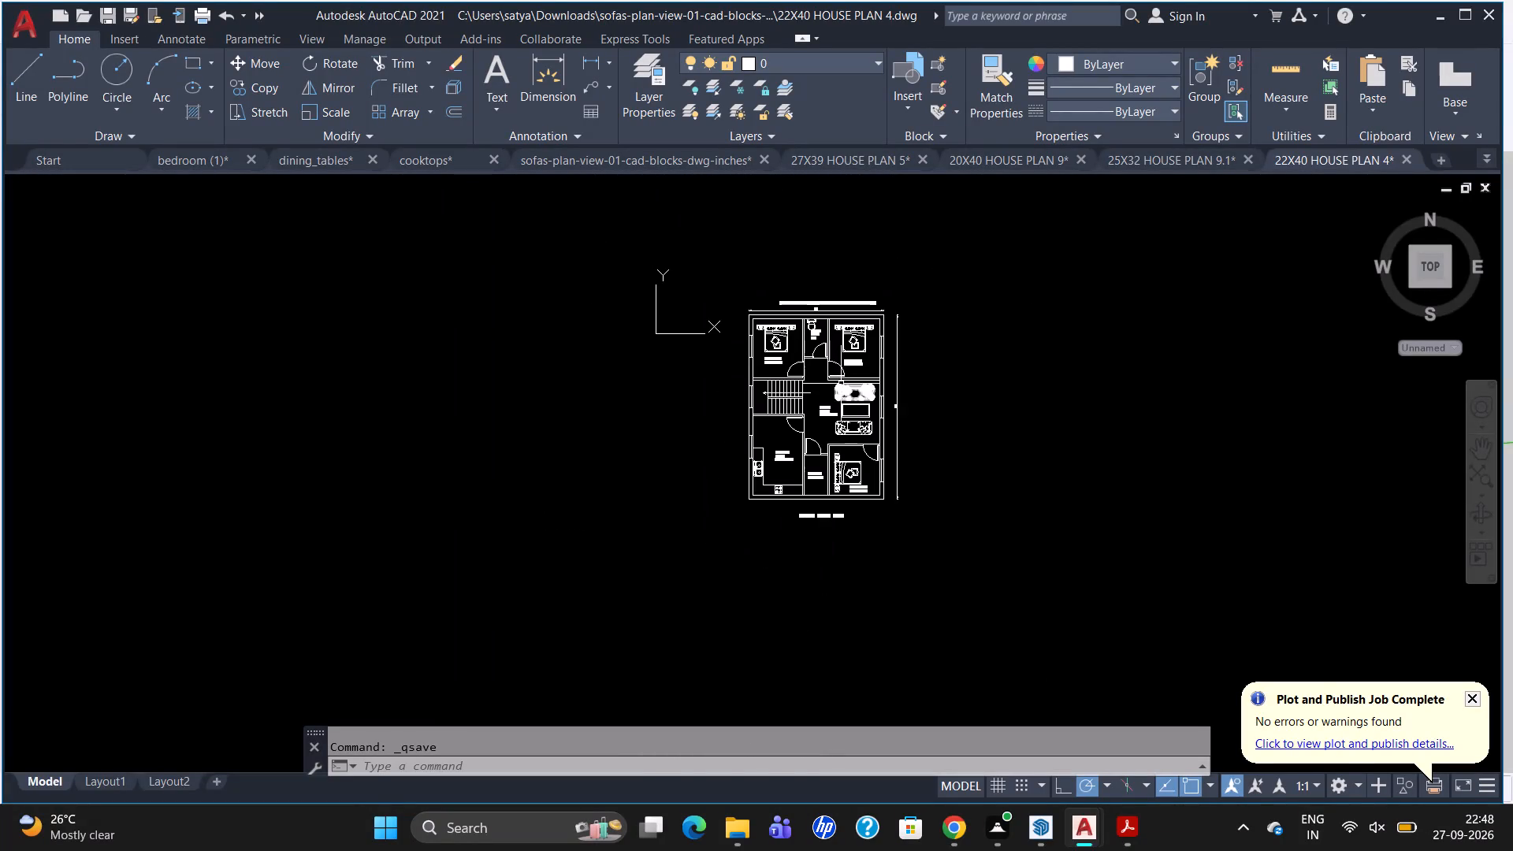
{"action": "scroll", "coordinate": [823, 341], "scroll_direction": "up", "scroll_amount": 2}
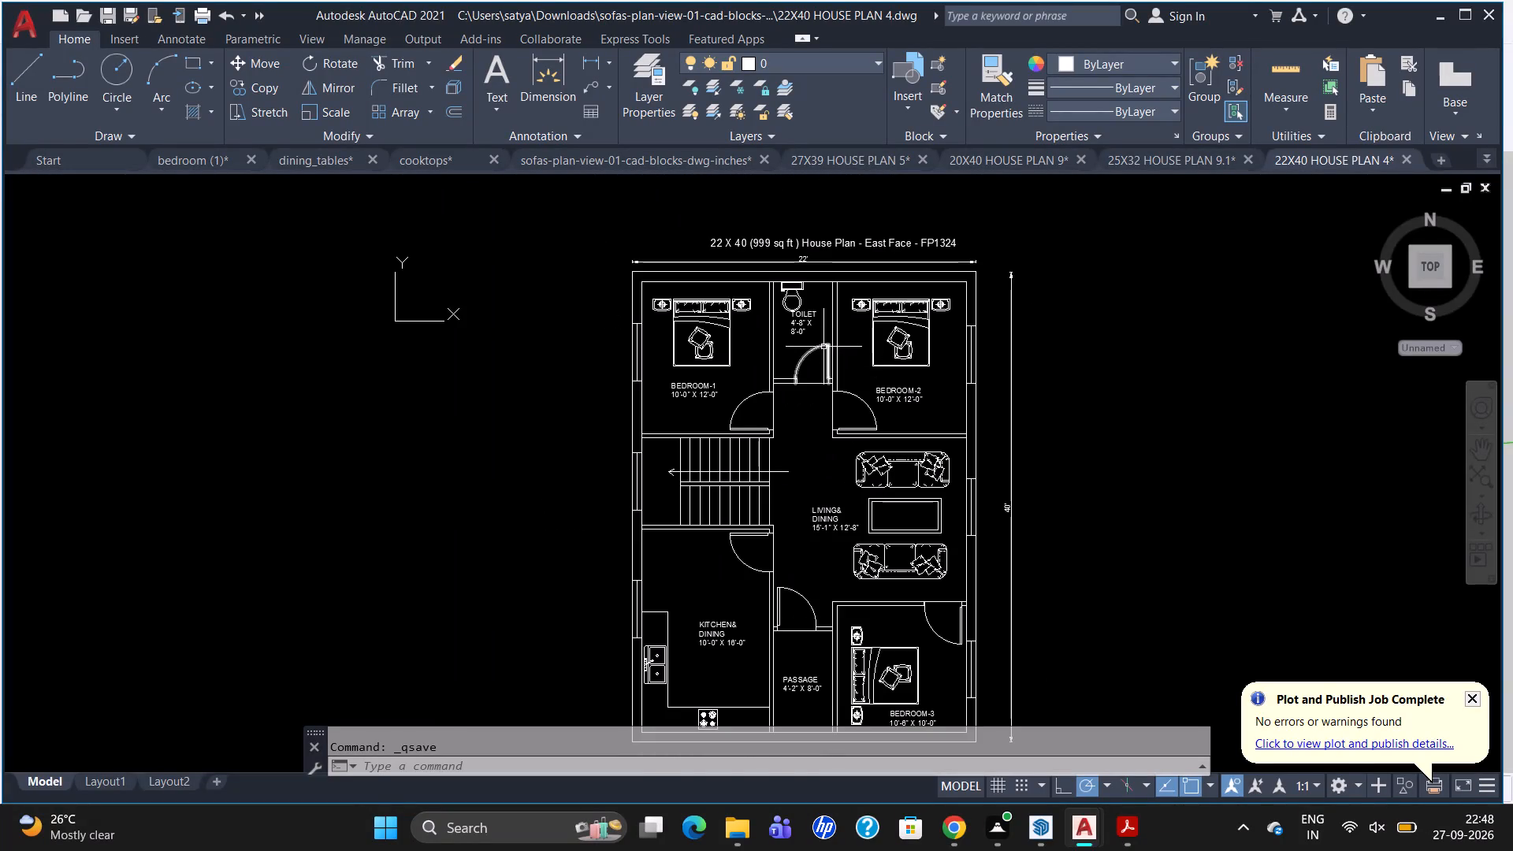
{"action": "left_click", "coordinate": [834, 763]}
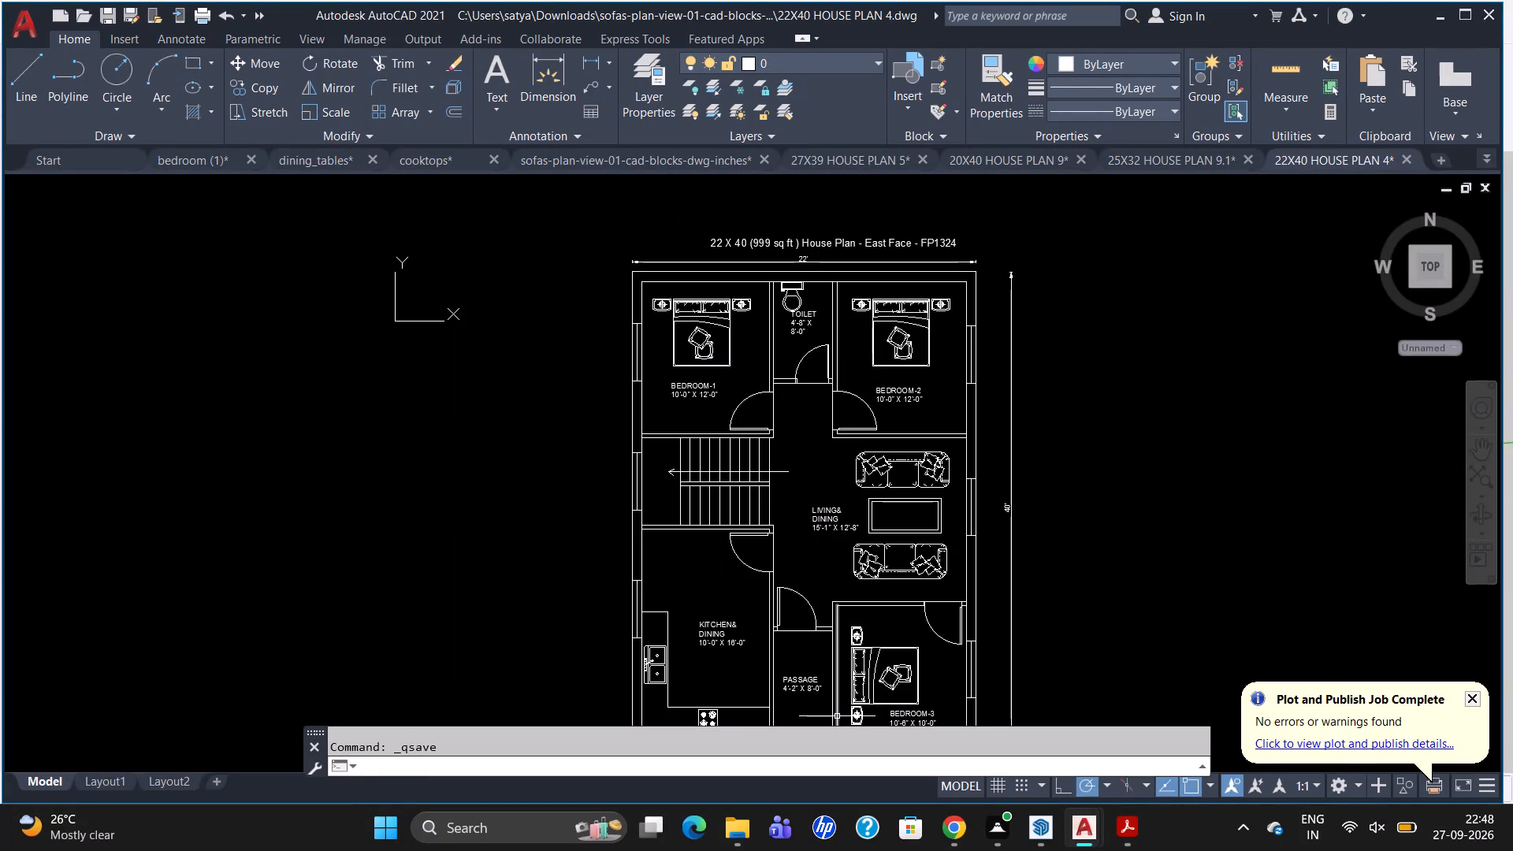
{"action": "type", "text": "LO"}
{"action": "type", "text": "GFILENAME"}
{"action": "key", "text": "Return"}
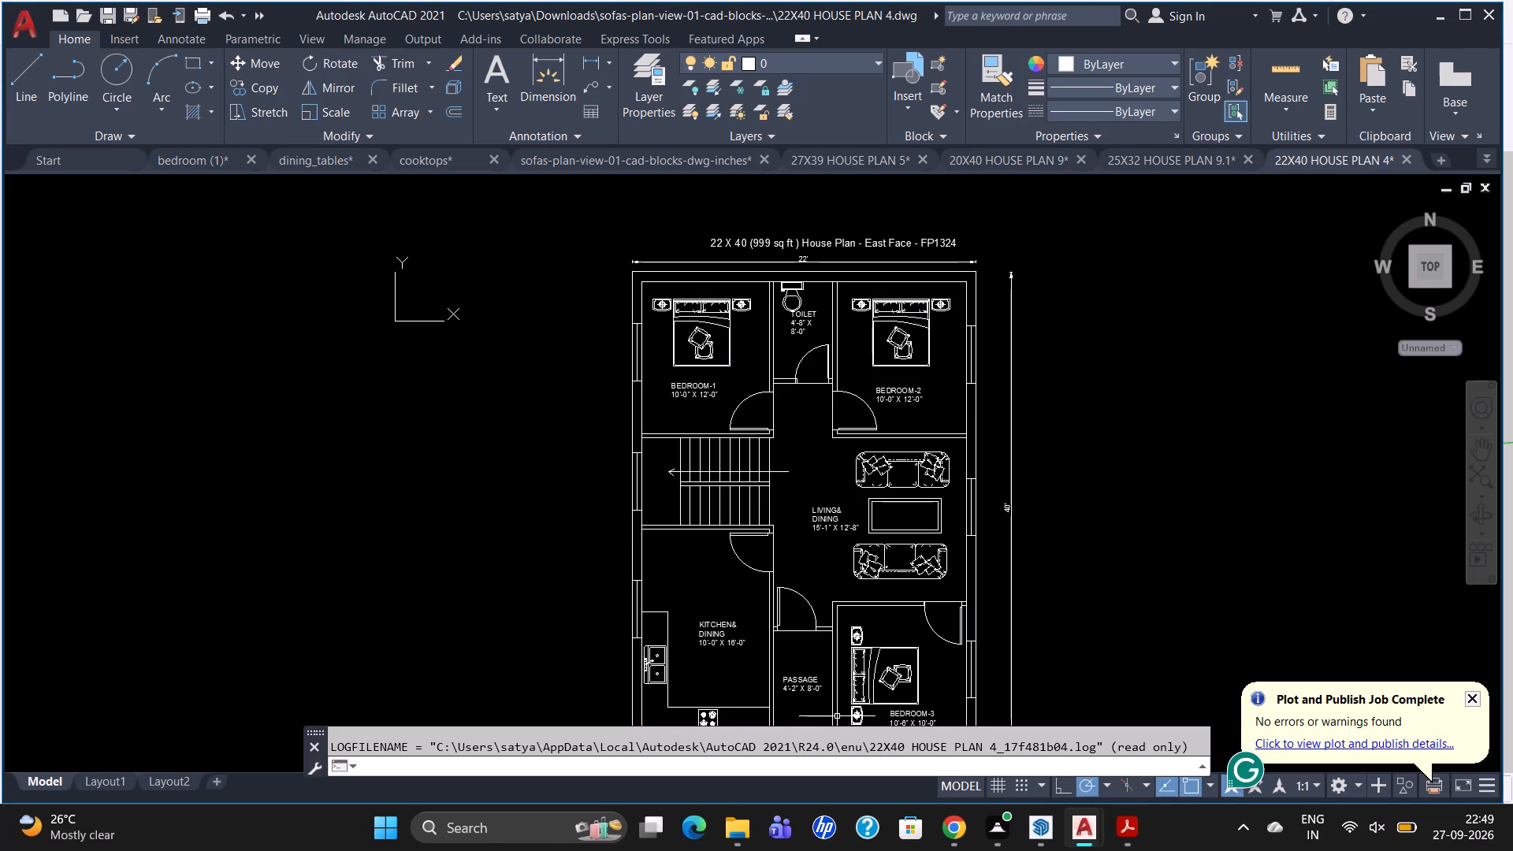
Draw an 18" by 9" rectangle in the empty space beside the plan, outside its left wall.
{"action": "scroll", "coordinate": [1030, 478], "scroll_direction": "down", "scroll_amount": 1}
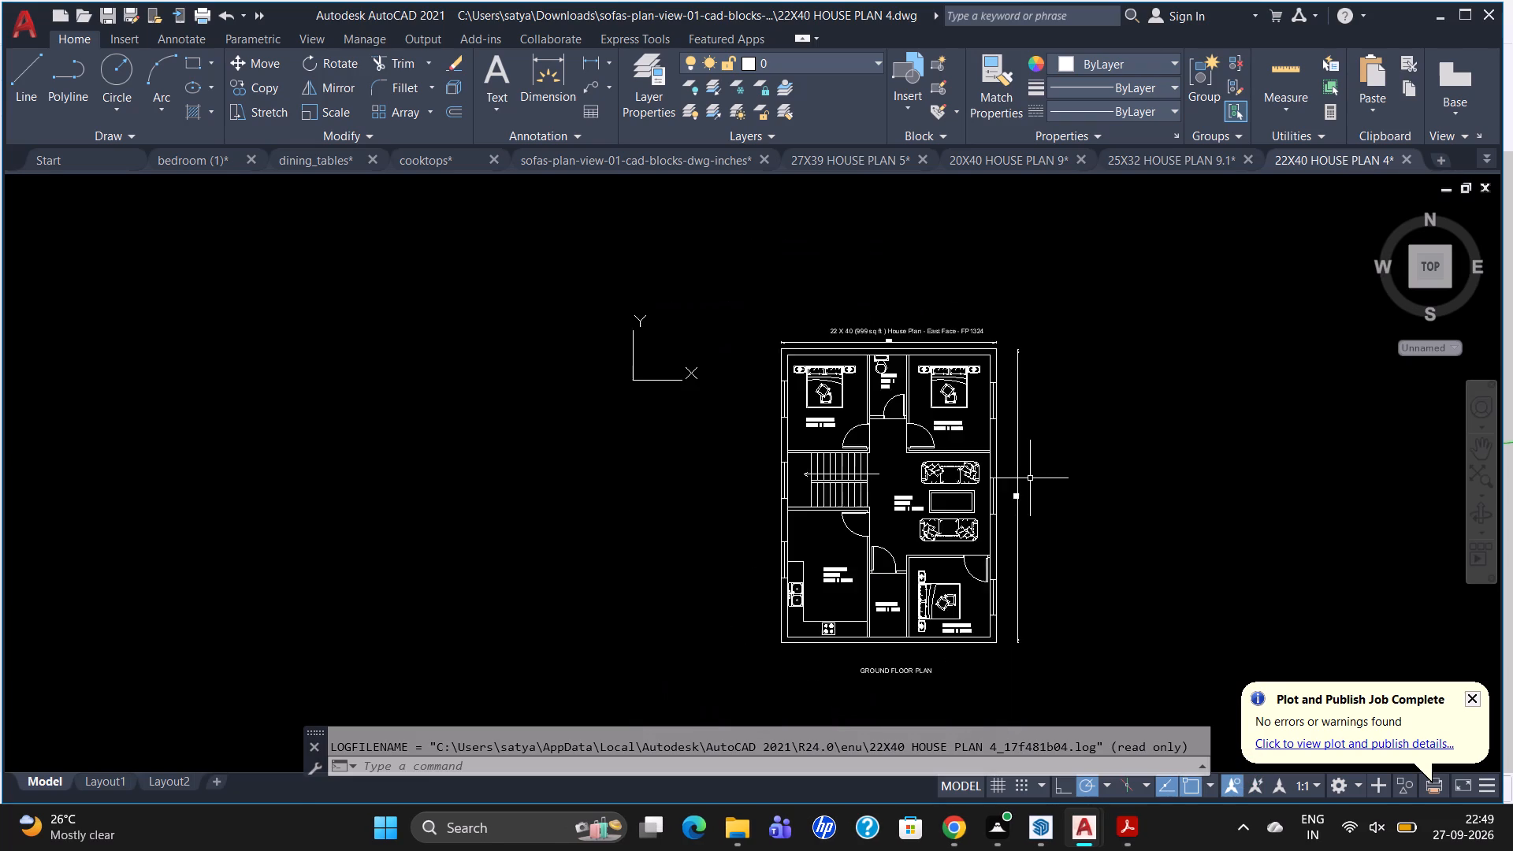
{"action": "scroll", "coordinate": [1030, 478], "scroll_direction": "down", "scroll_amount": 1}
{"action": "scroll", "coordinate": [1026, 481], "scroll_direction": "up", "scroll_amount": 1}
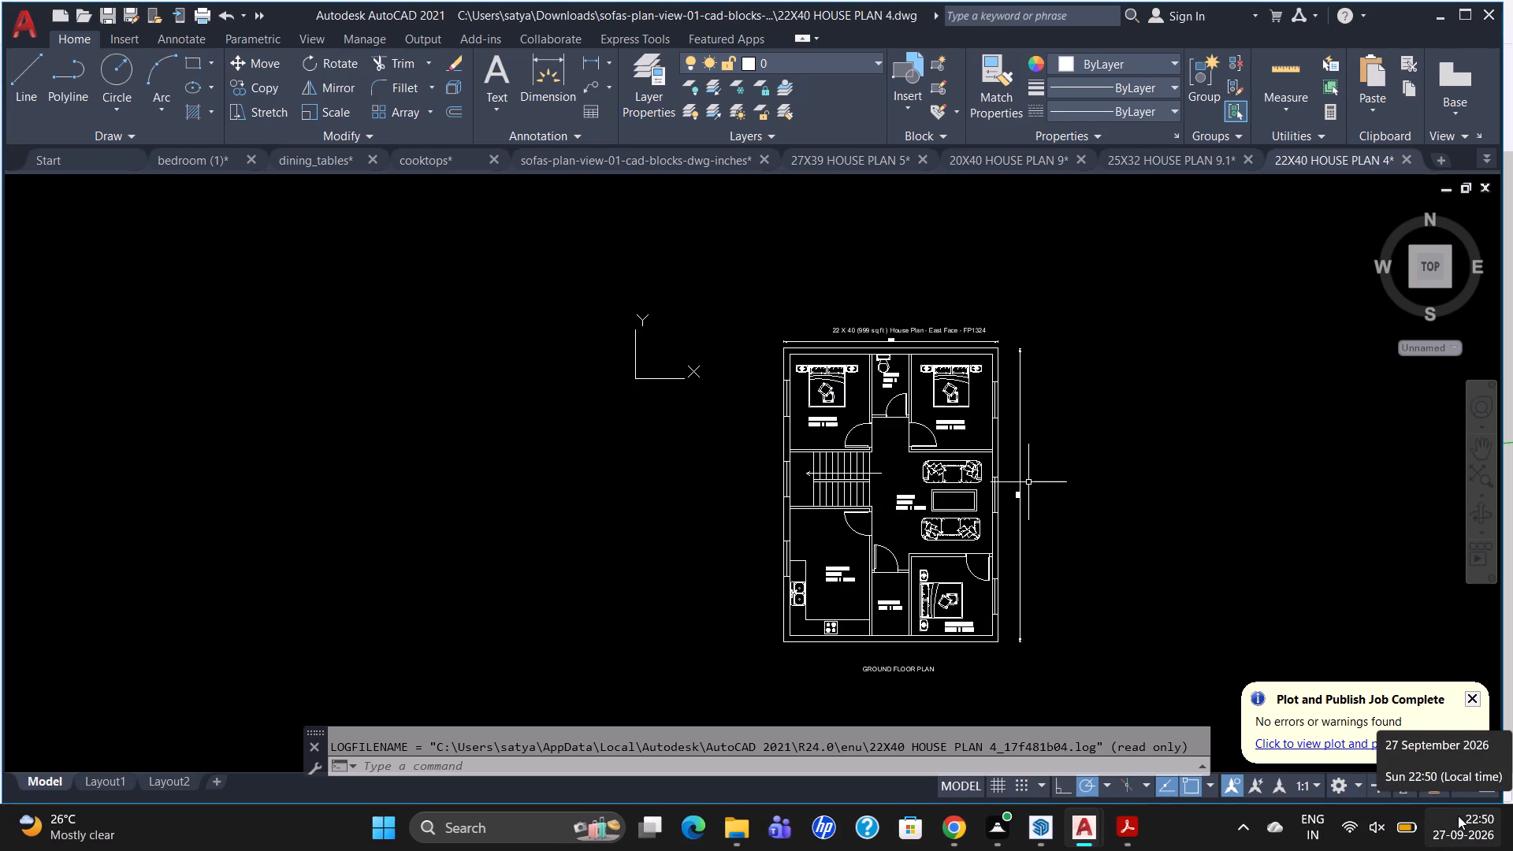
{"action": "scroll", "coordinate": [1449, 817], "scroll_direction": "up", "scroll_amount": 2}
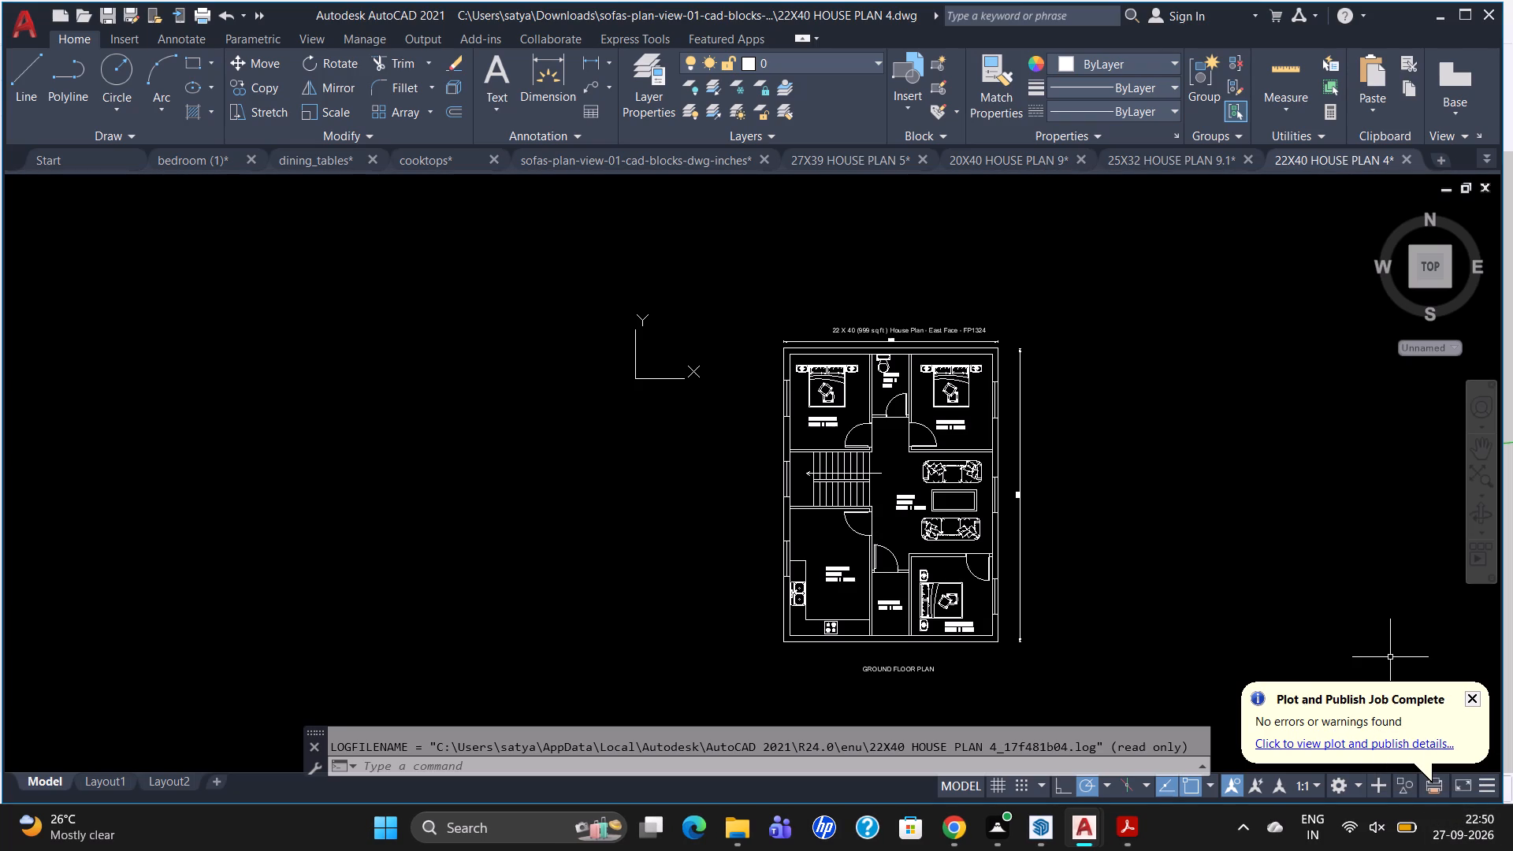
{"action": "scroll", "coordinate": [928, 439], "scroll_direction": "up", "scroll_amount": 2}
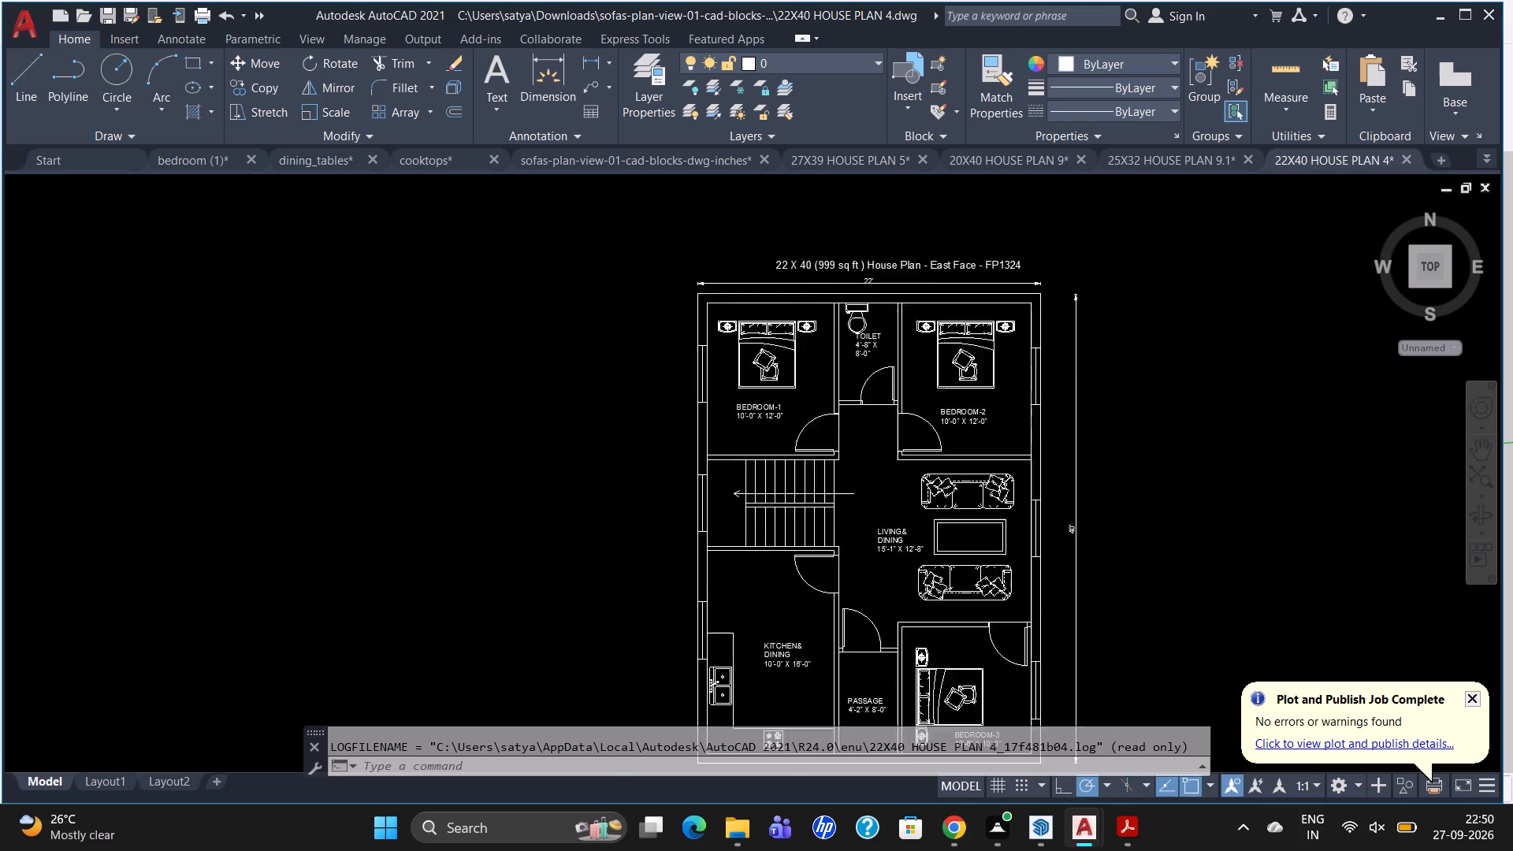
{"action": "scroll", "coordinate": [928, 438], "scroll_direction": "up", "scroll_amount": 1}
{"action": "scroll", "coordinate": [929, 440], "scroll_direction": "down", "scroll_amount": 3}
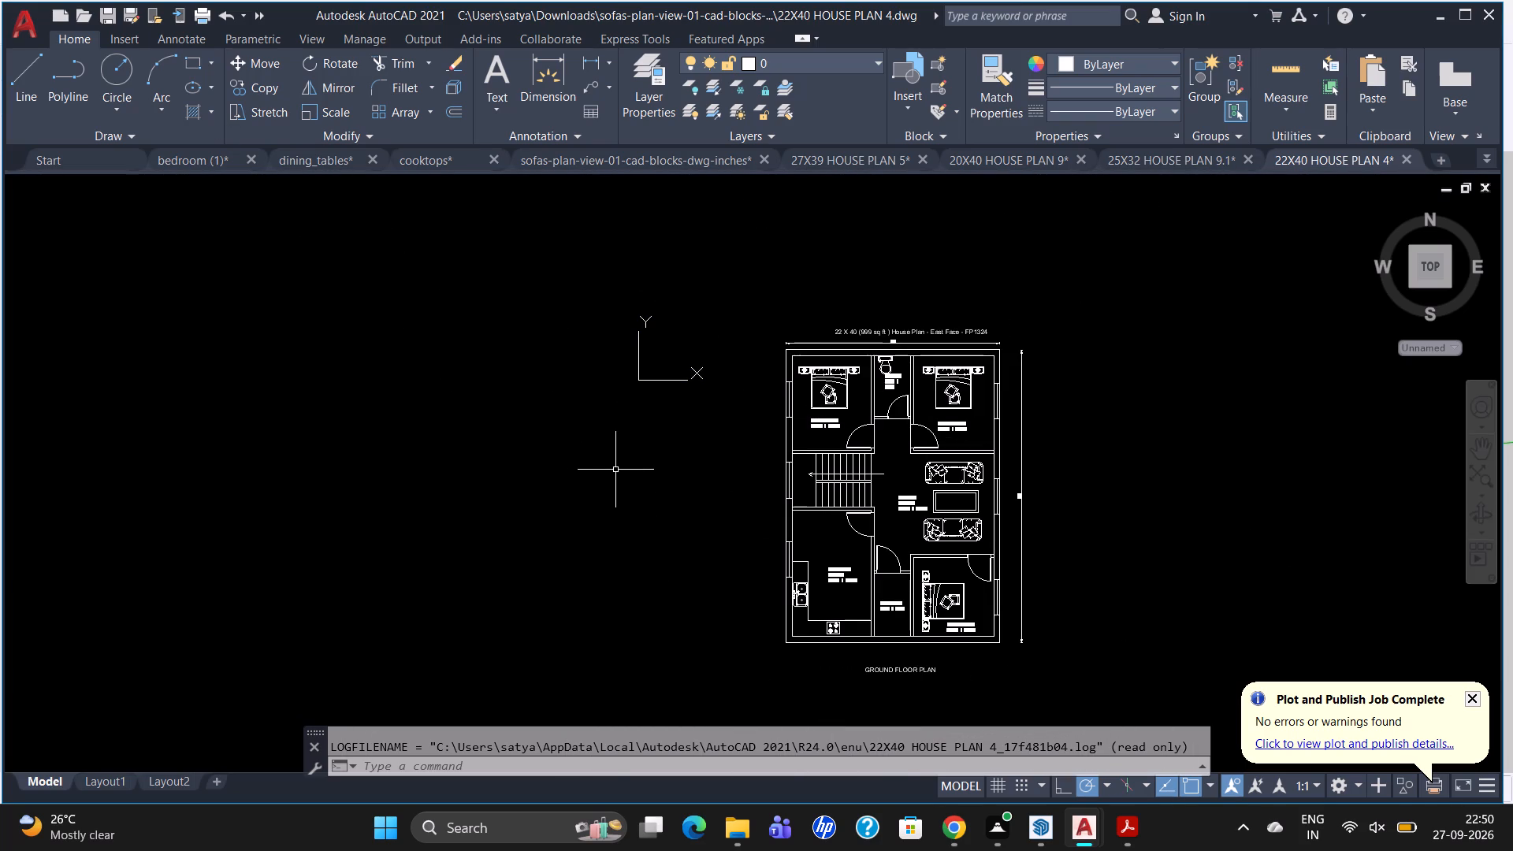
{"action": "type", "text": "REC"}
{"action": "key", "text": "Return"}
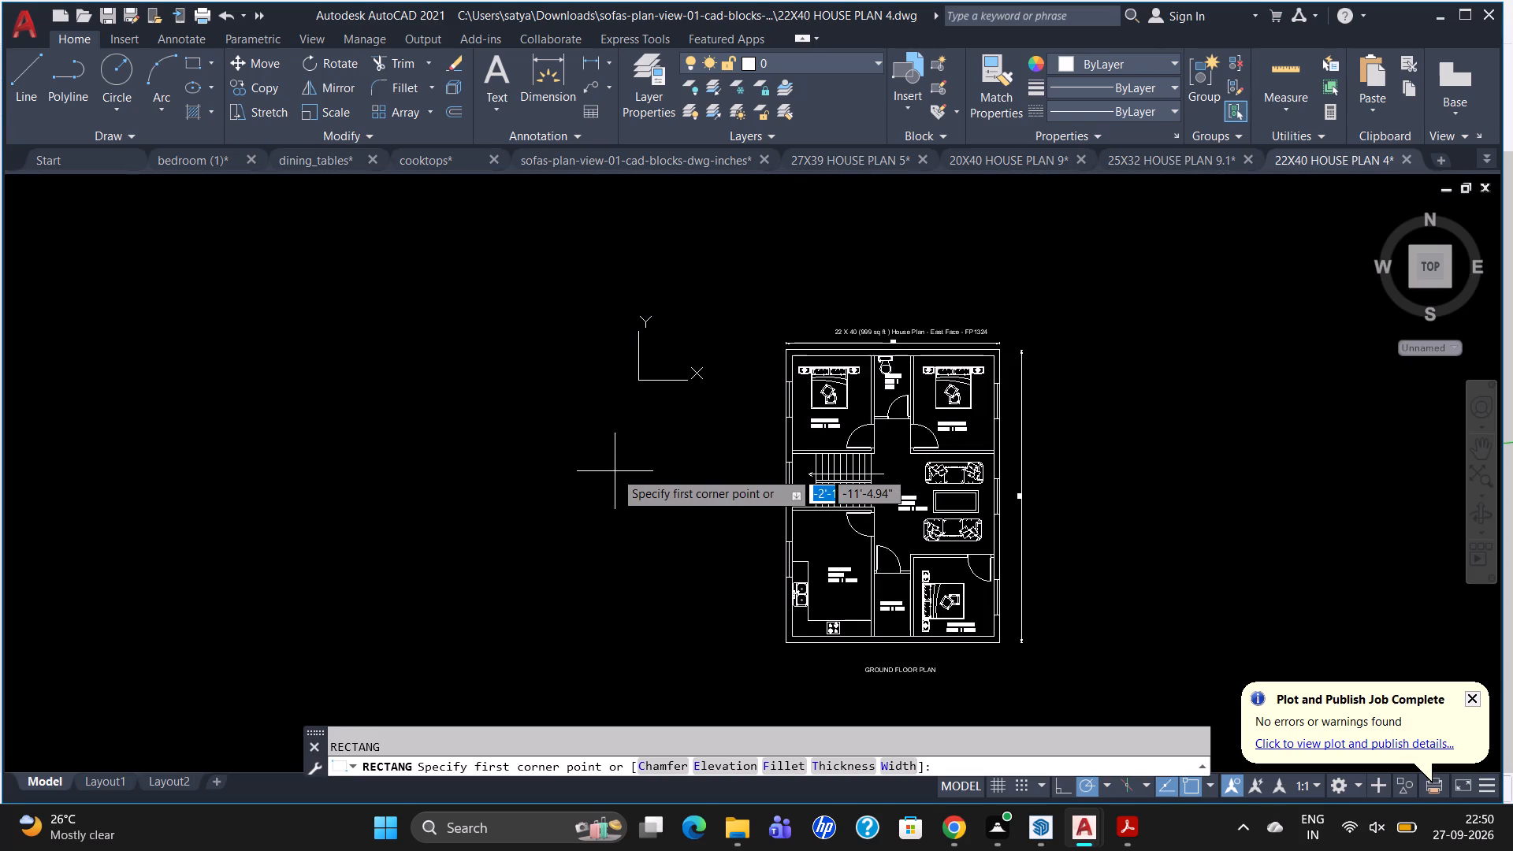
{"action": "left_click", "coordinate": [615, 470]}
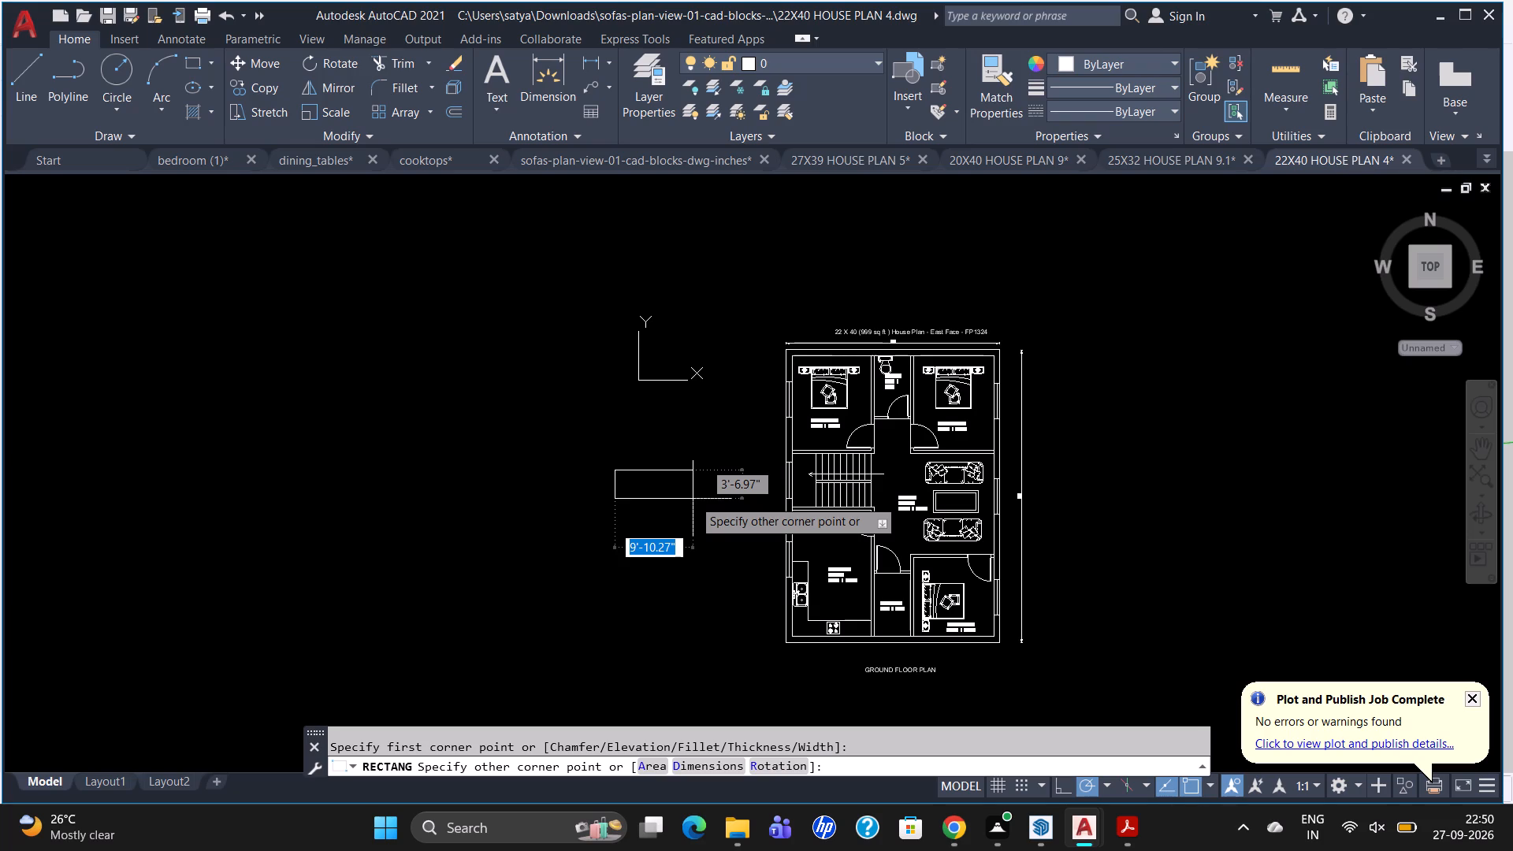
{"action": "type", "text": "18"}
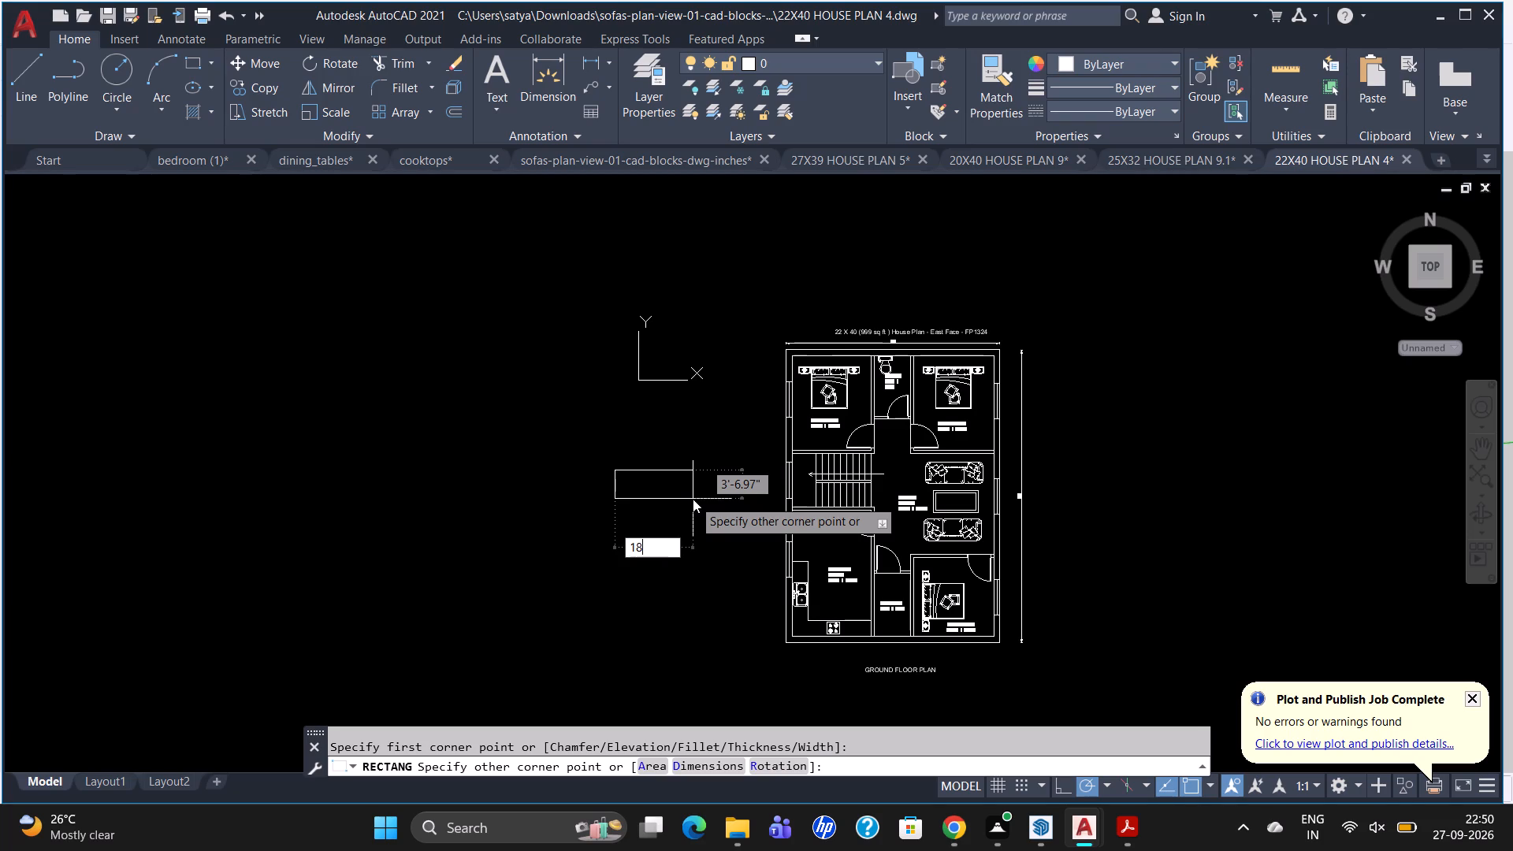
{"action": "key", "text": "Tab"}
{"action": "key", "text": "9"}
{"action": "key", "text": "Return"}
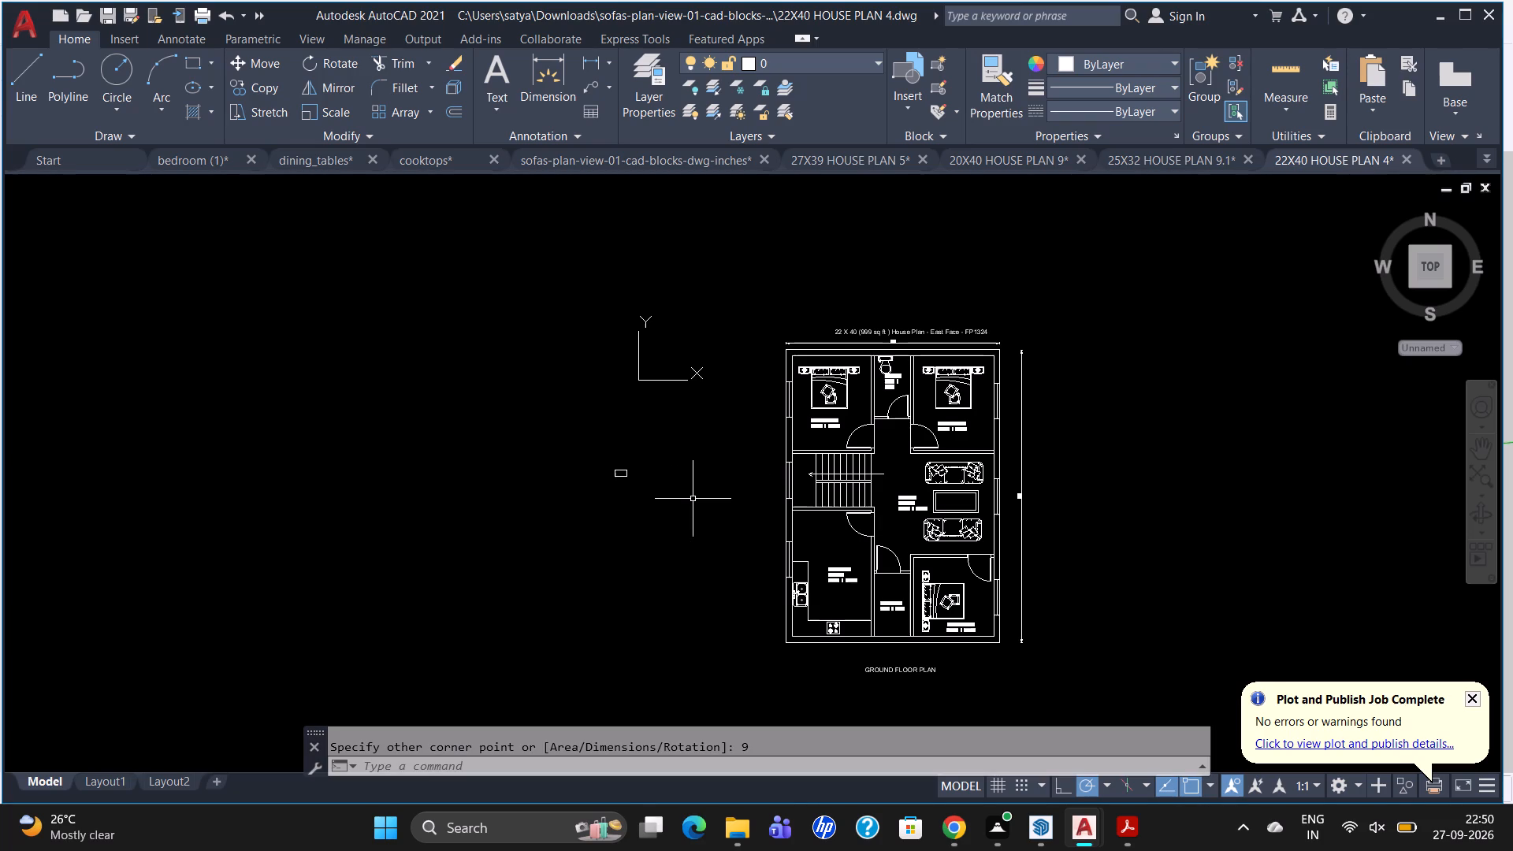
Draw a horizontal line through the middle of the small rectangle, joining the midpoints of its short sides.
{"action": "key", "text": "l"}
{"action": "key", "text": "Return"}
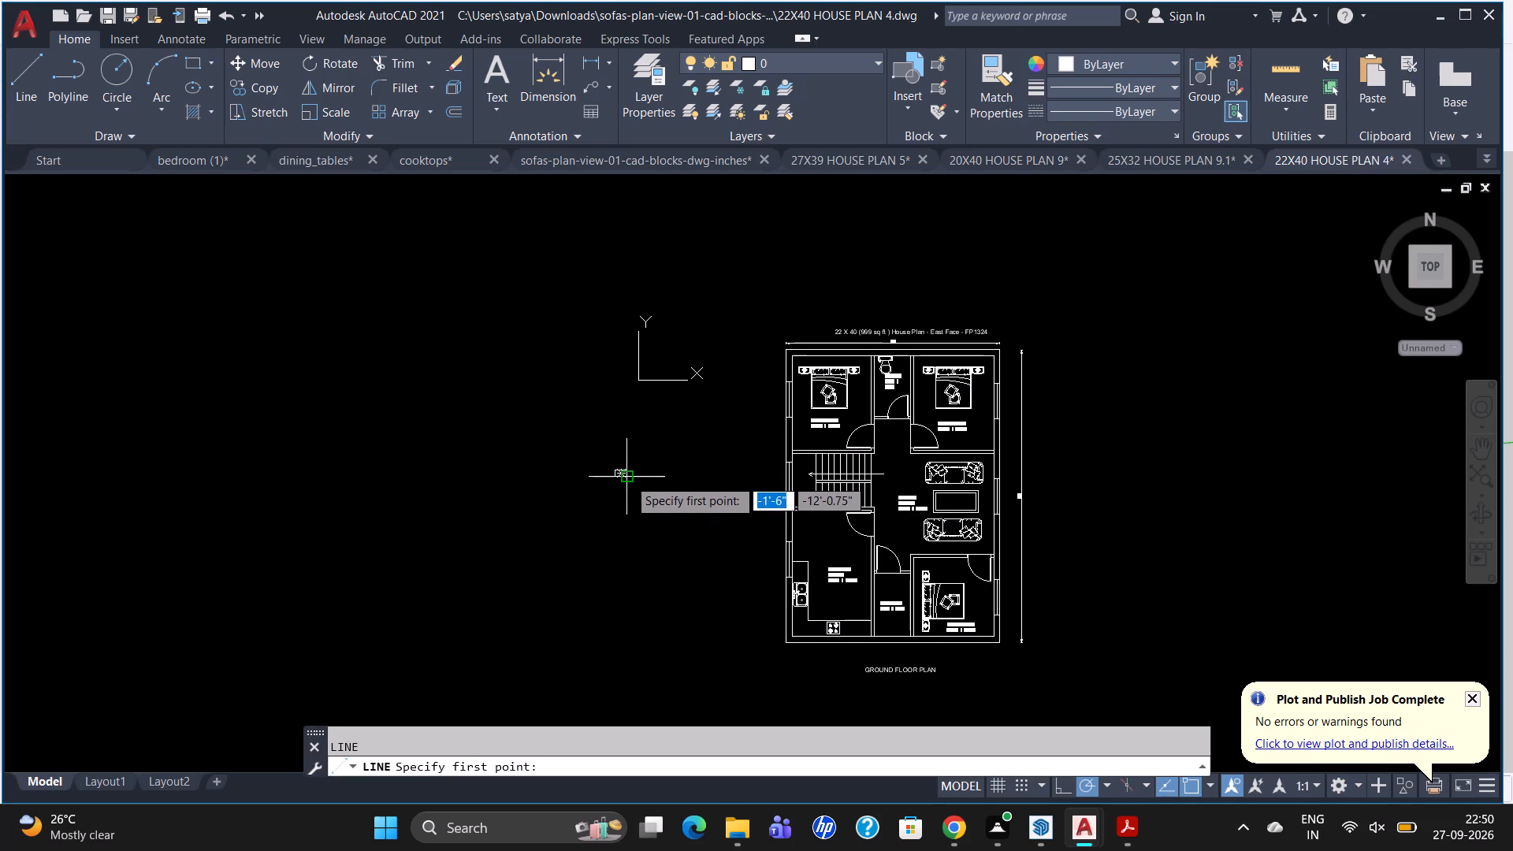
{"action": "scroll", "coordinate": [627, 478], "scroll_direction": "up", "scroll_amount": 4}
{"action": "left_click", "coordinate": [572, 455]}
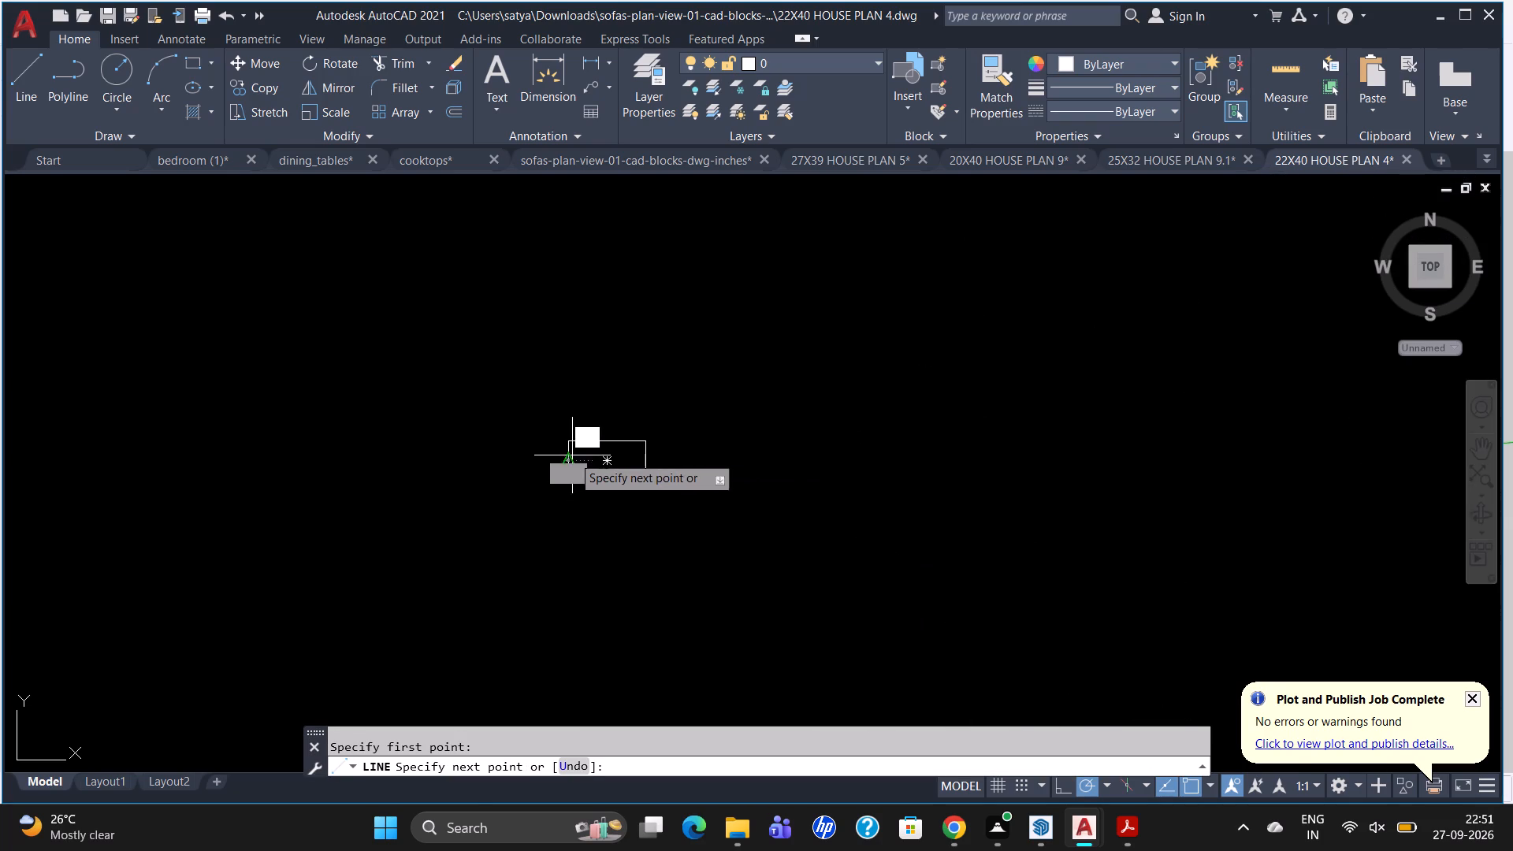
{"action": "left_click", "coordinate": [644, 459]}
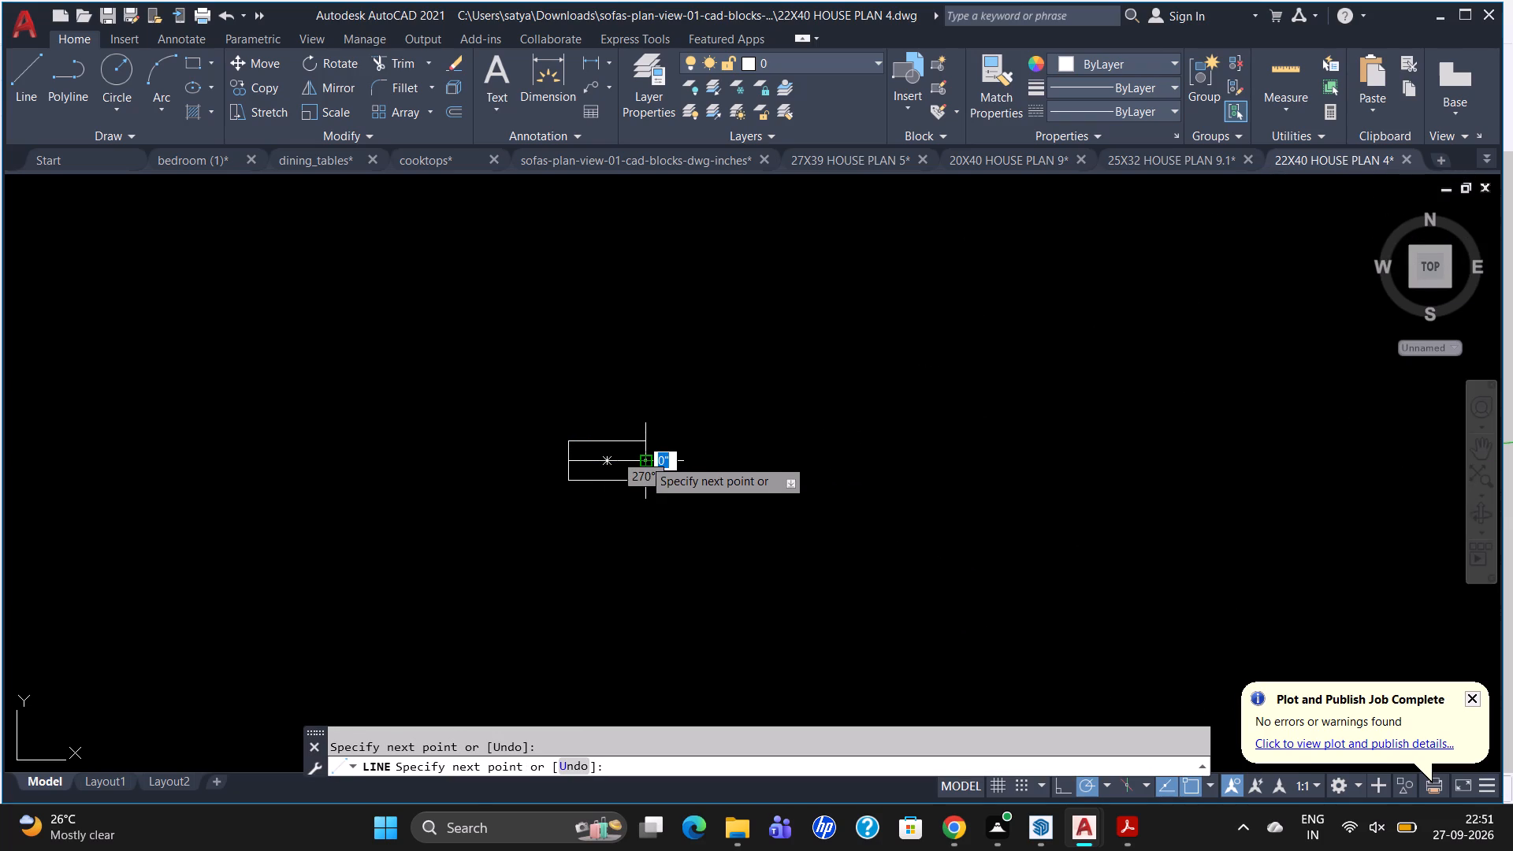
{"action": "key", "text": "Escape"}
Group the small rectangle and its centre line into one window symbol.
{"action": "left_click_drag", "start_coordinate": [655, 492], "coordinate": [656, 445]}
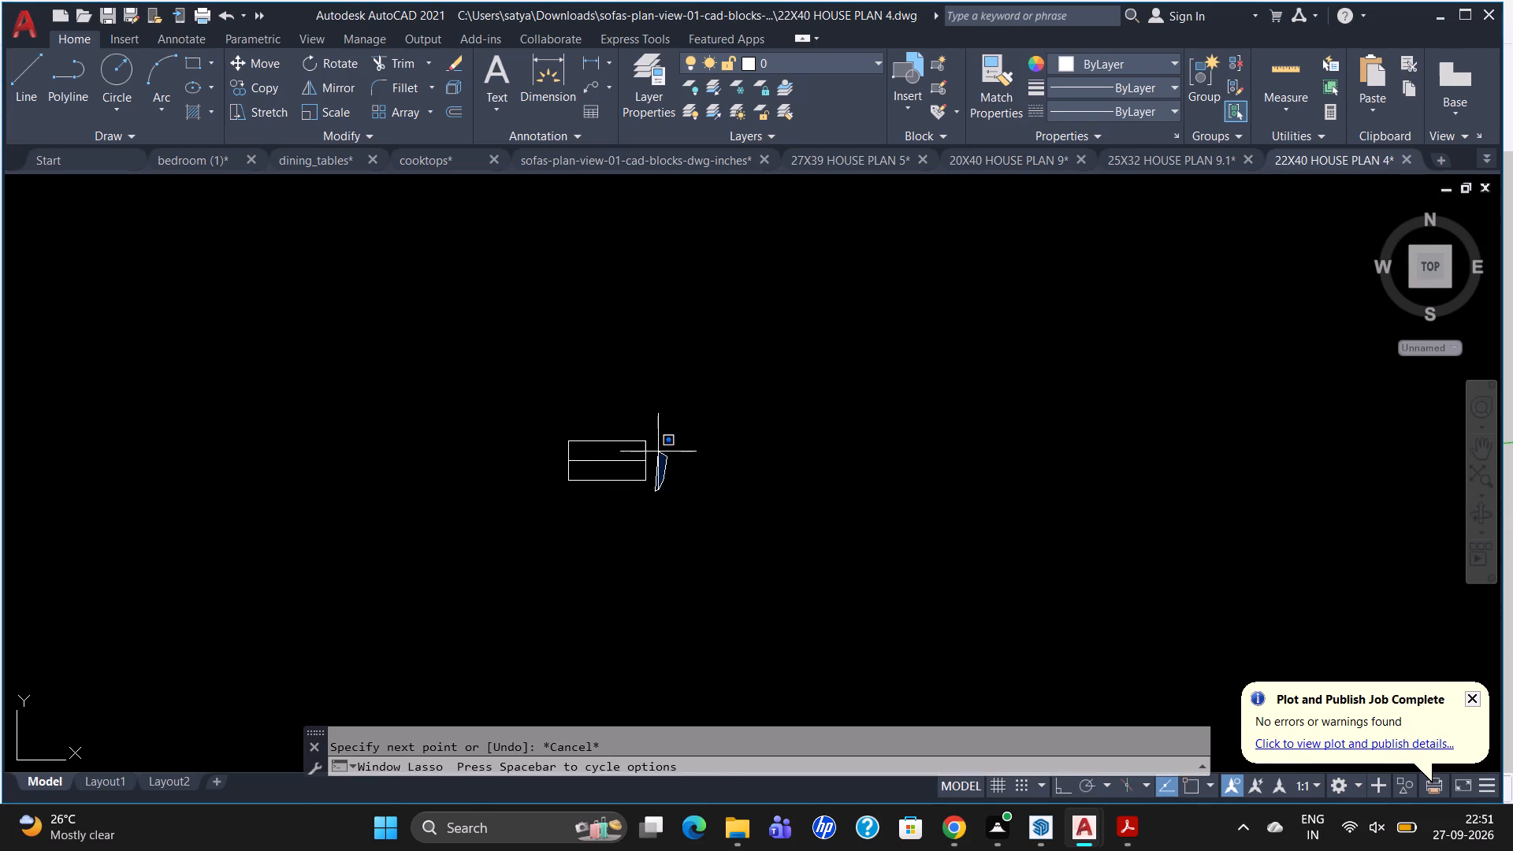
{"action": "left_click_drag", "start_coordinate": [656, 445], "coordinate": [588, 470]}
{"action": "left_click_drag", "start_coordinate": [729, 489], "coordinate": [536, 489]}
{"action": "key", "text": "g"}
{"action": "key", "text": "Return"}
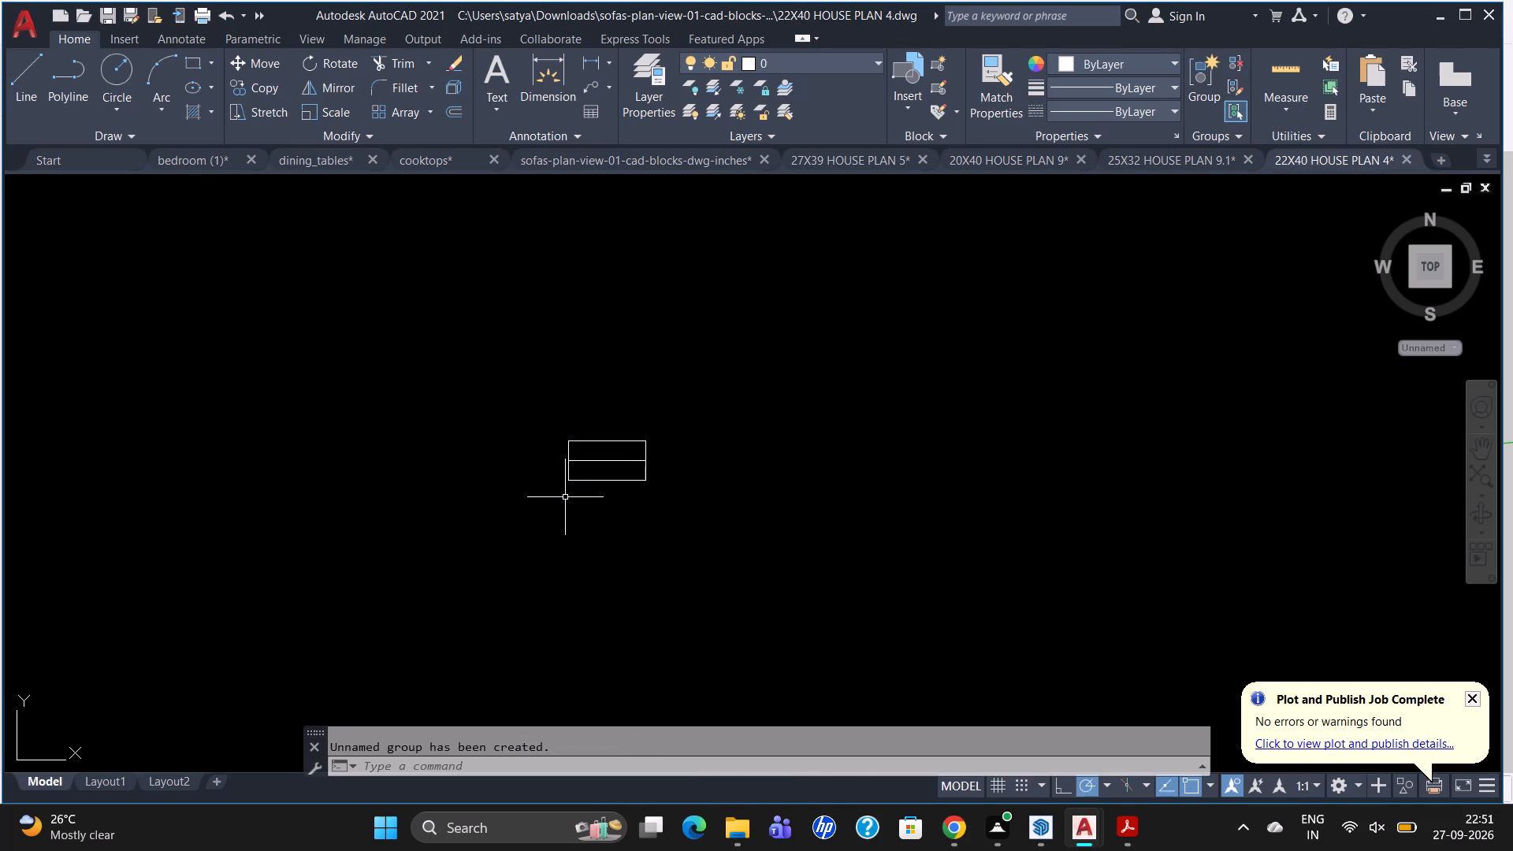
Move the grouped window symbol into the plan's top outer wall at the TOILET.
{"action": "left_click", "coordinate": [626, 440]}
{"action": "key", "text": "m"}
{"action": "key", "text": "Return"}
{"action": "left_click", "coordinate": [625, 441]}
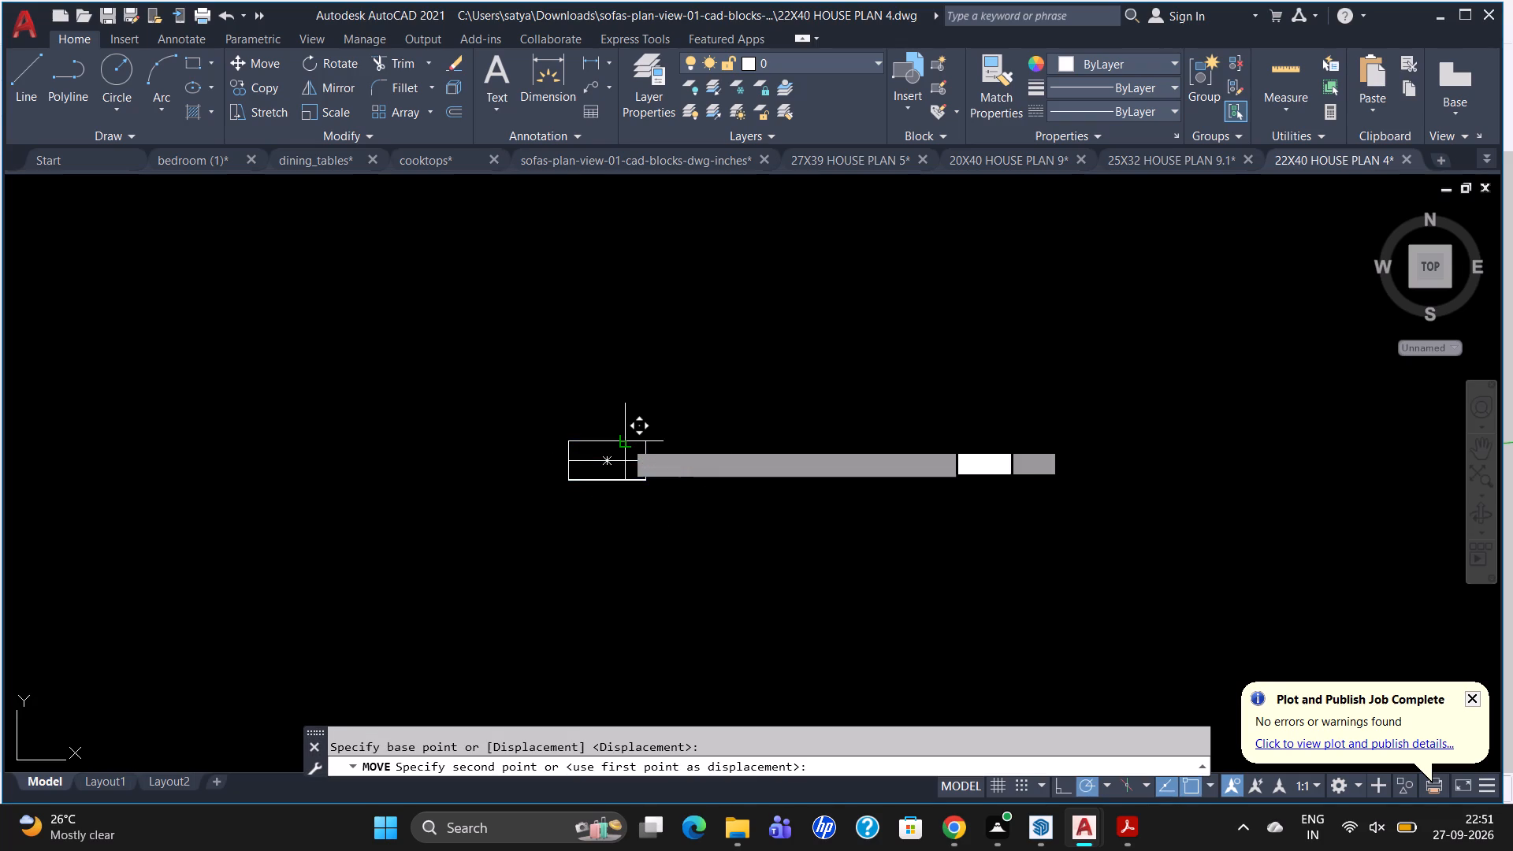
{"action": "scroll", "coordinate": [649, 474], "scroll_direction": "down", "scroll_amount": 2}
{"action": "scroll", "coordinate": [1011, 312], "scroll_direction": "down", "scroll_amount": 2}
{"action": "scroll", "coordinate": [1165, 224], "scroll_direction": "up", "scroll_amount": 3}
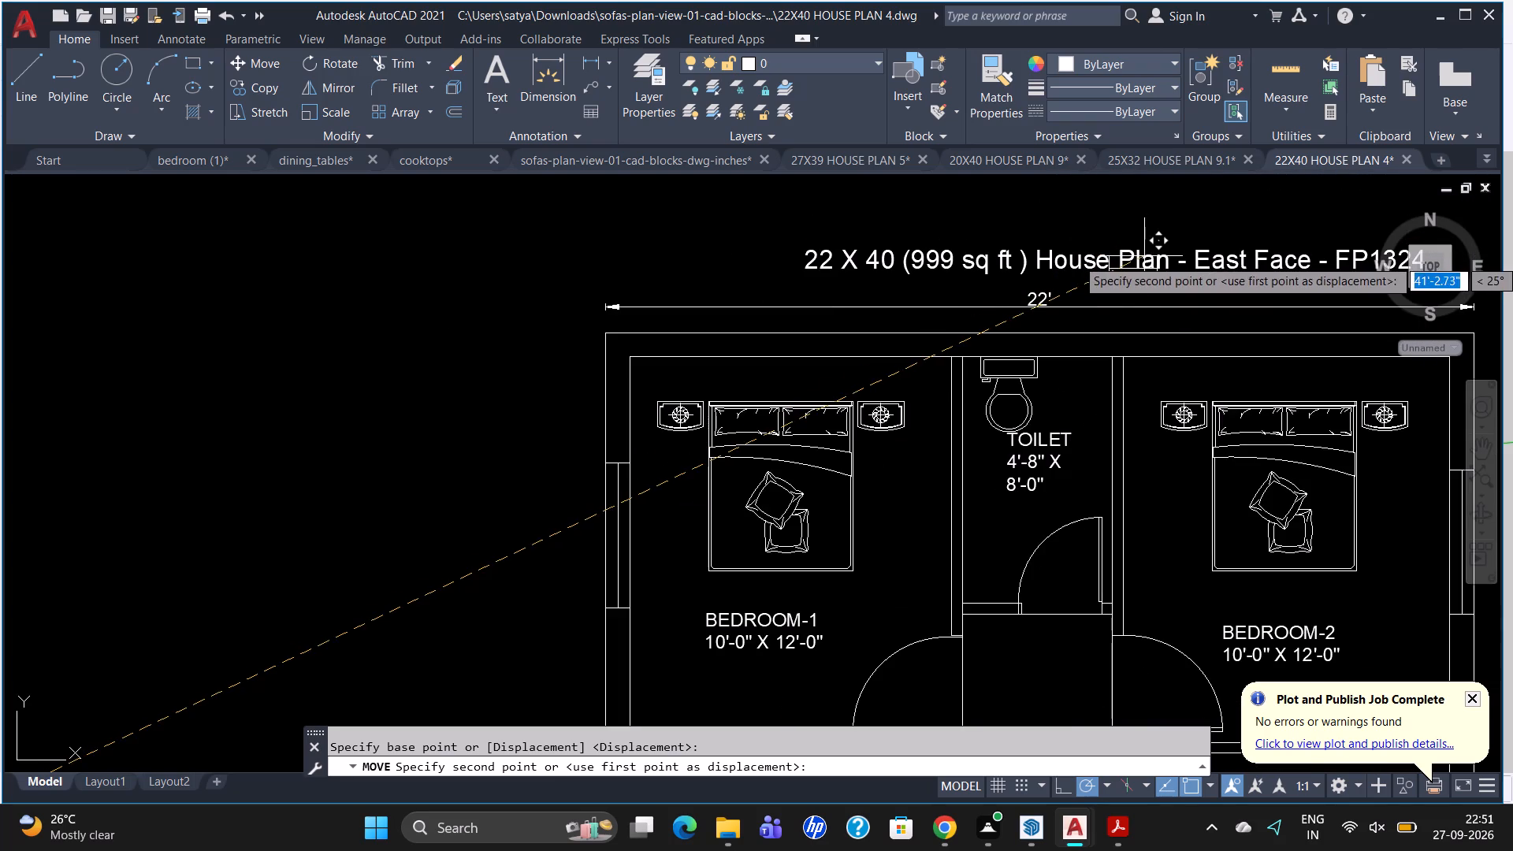
{"action": "scroll", "coordinate": [1055, 342], "scroll_direction": "up", "scroll_amount": 3}
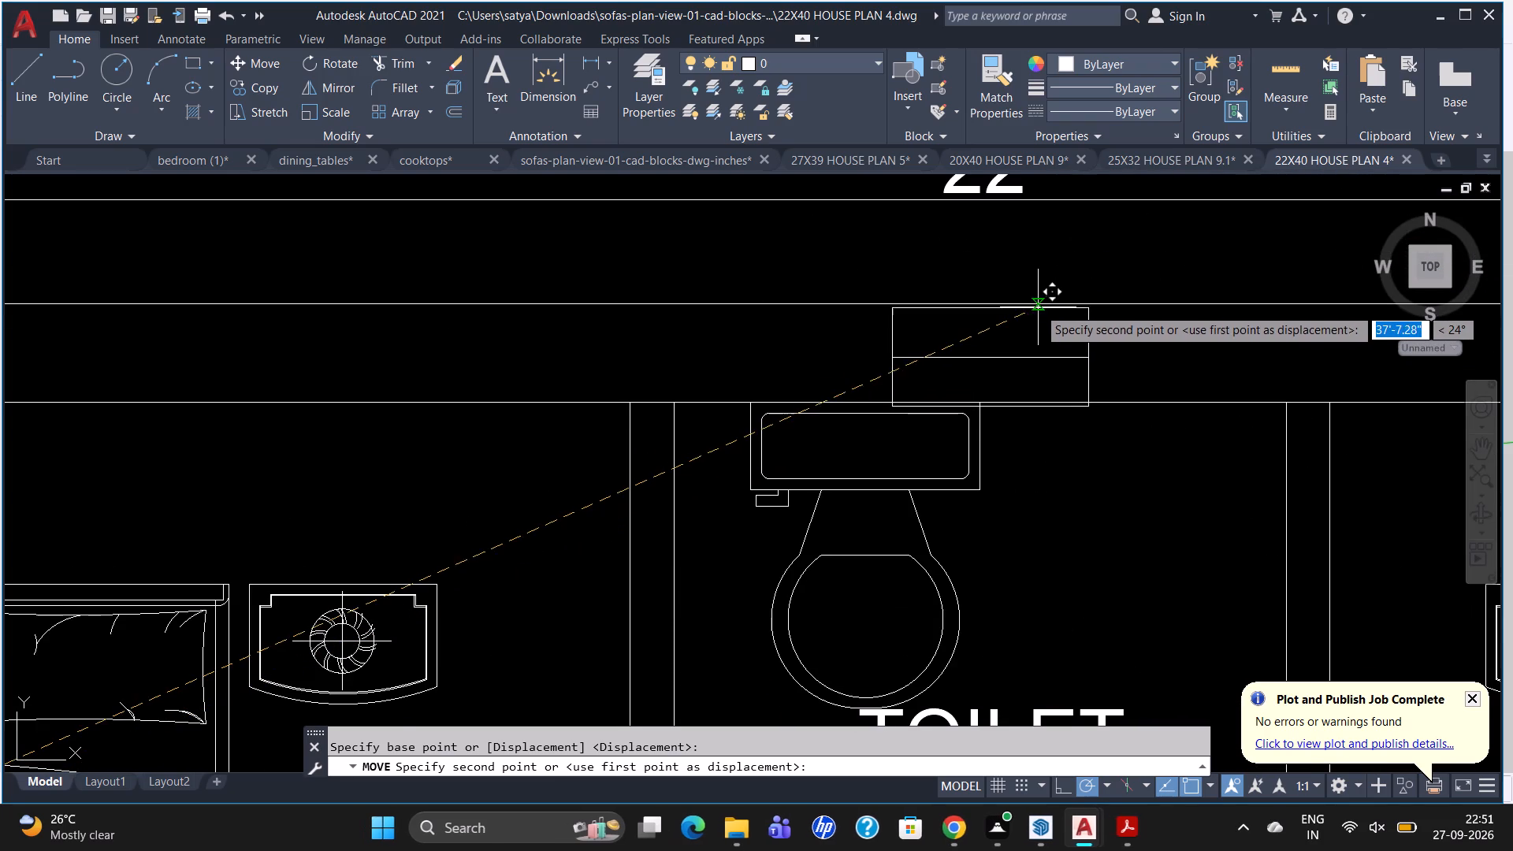
{"action": "left_click", "coordinate": [1041, 304]}
Draw a vertical line across the bottom outer wall below the PASSAGE, near its BEDROOM-3 side.
{"action": "scroll", "coordinate": [1025, 310], "scroll_direction": "down", "scroll_amount": 4}
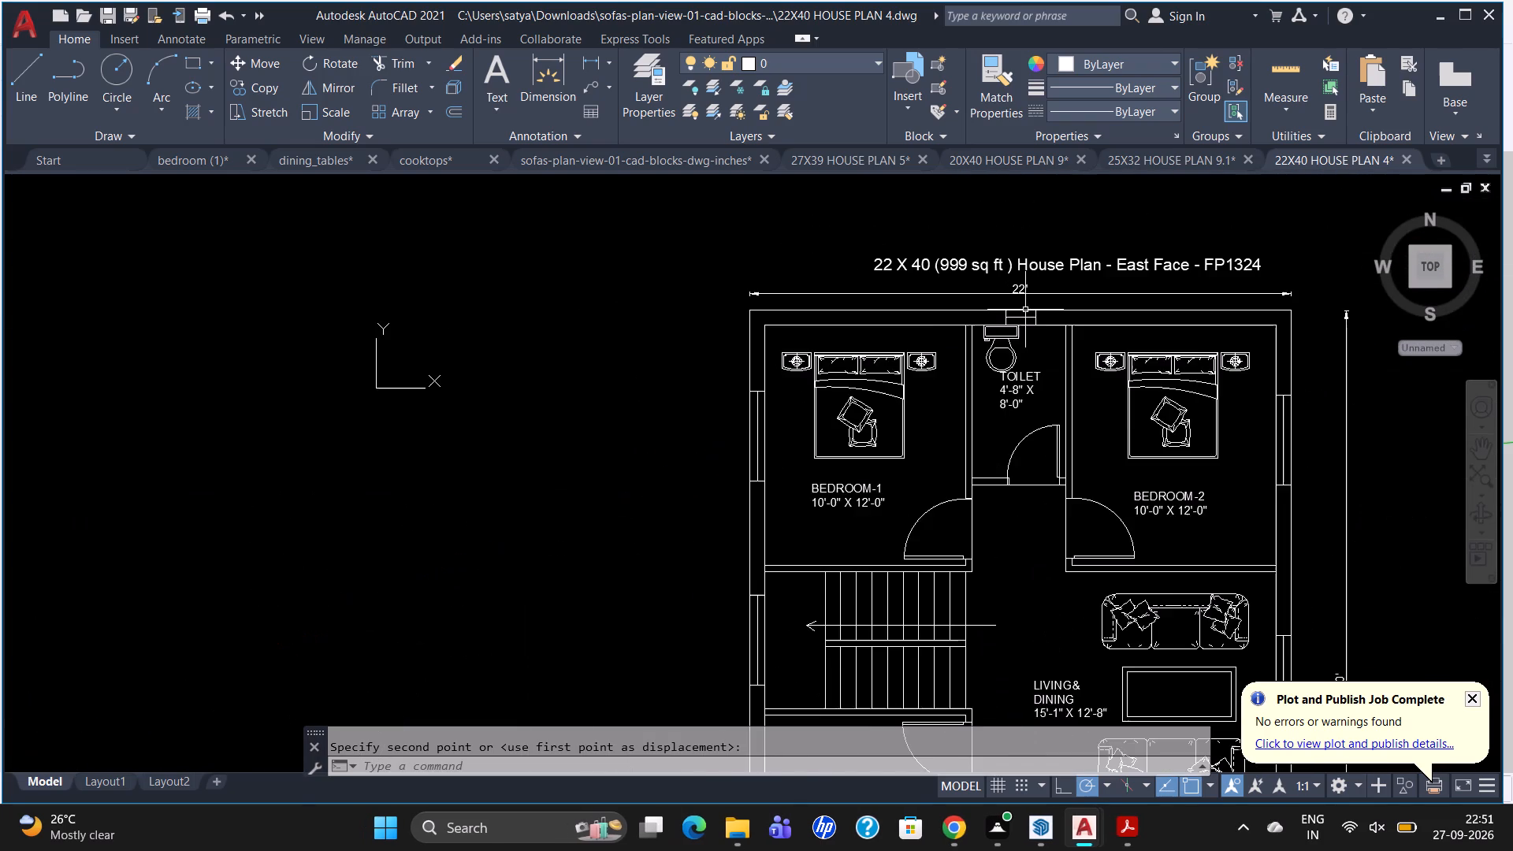
{"action": "scroll", "coordinate": [1025, 310], "scroll_direction": "down", "scroll_amount": 2}
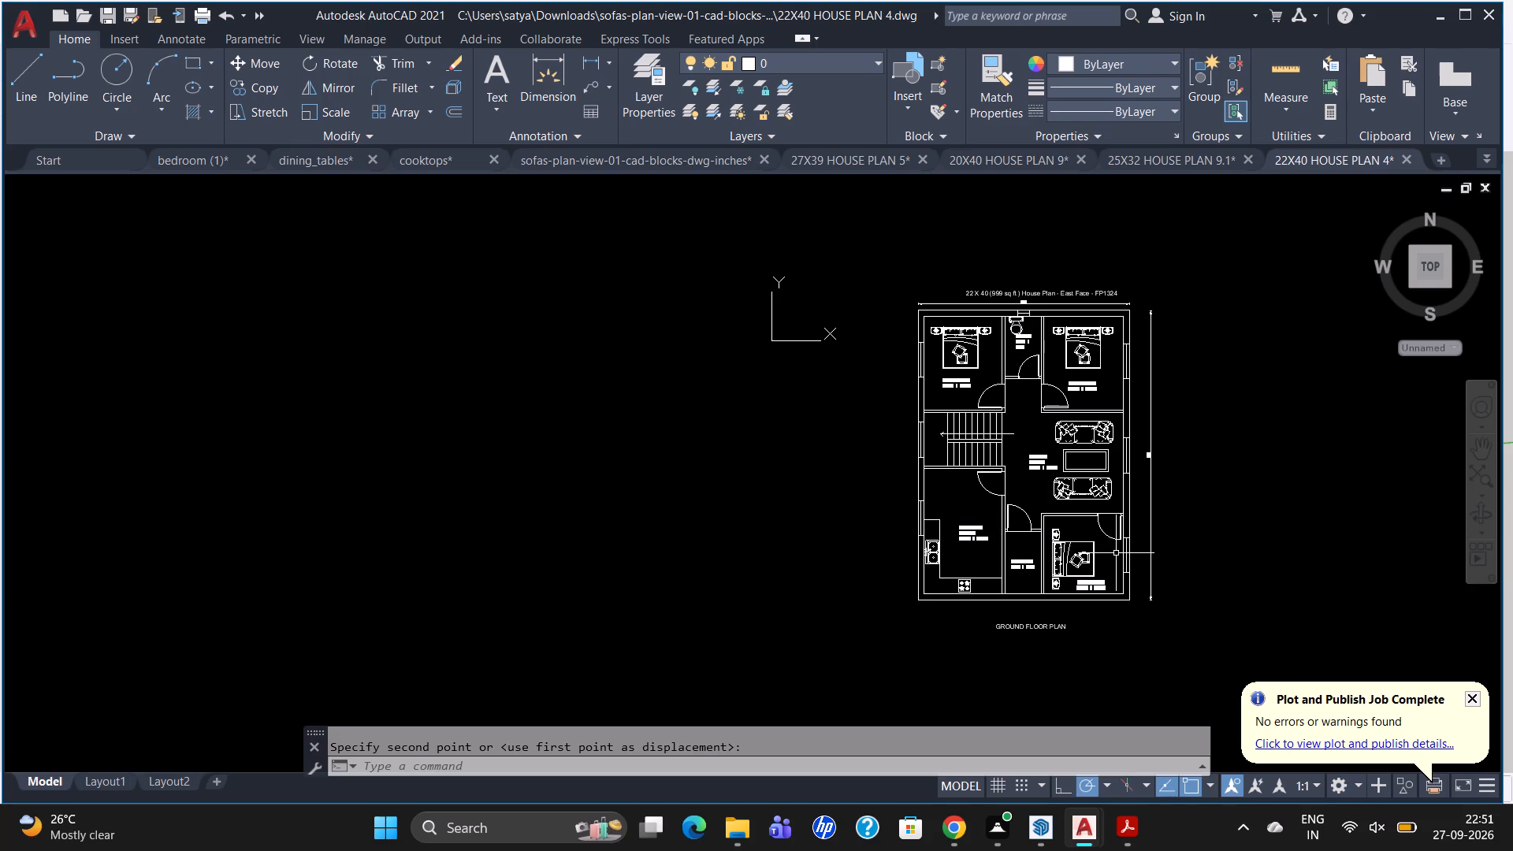
{"action": "scroll", "coordinate": [1116, 561], "scroll_direction": "up", "scroll_amount": 1}
{"action": "scroll", "coordinate": [1024, 634], "scroll_direction": "up", "scroll_amount": 2}
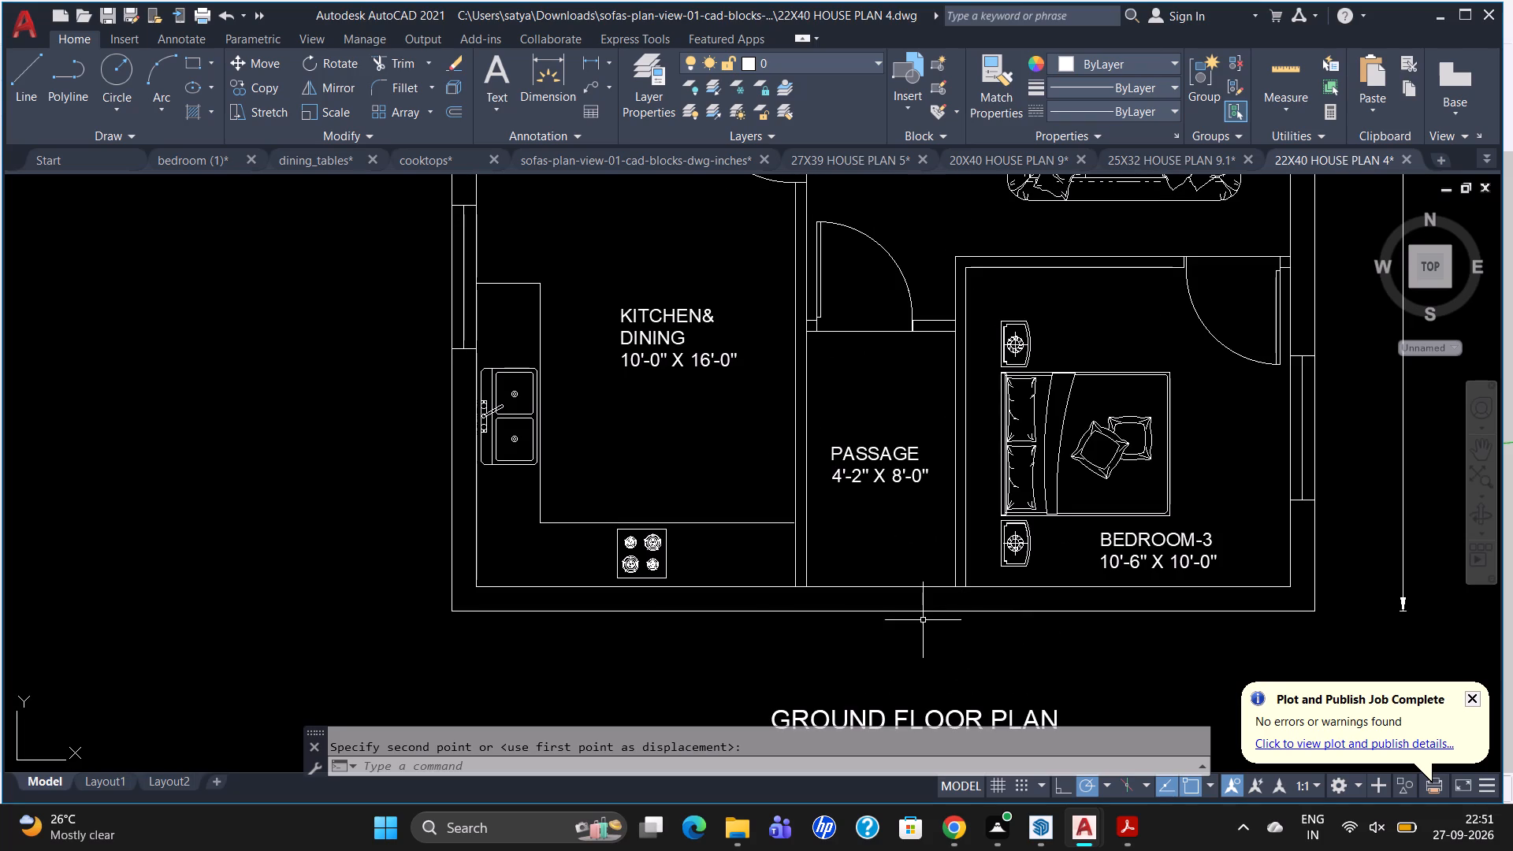
{"action": "key", "text": "l"}
{"action": "key", "text": "Return"}
{"action": "left_click", "coordinate": [936, 615]}
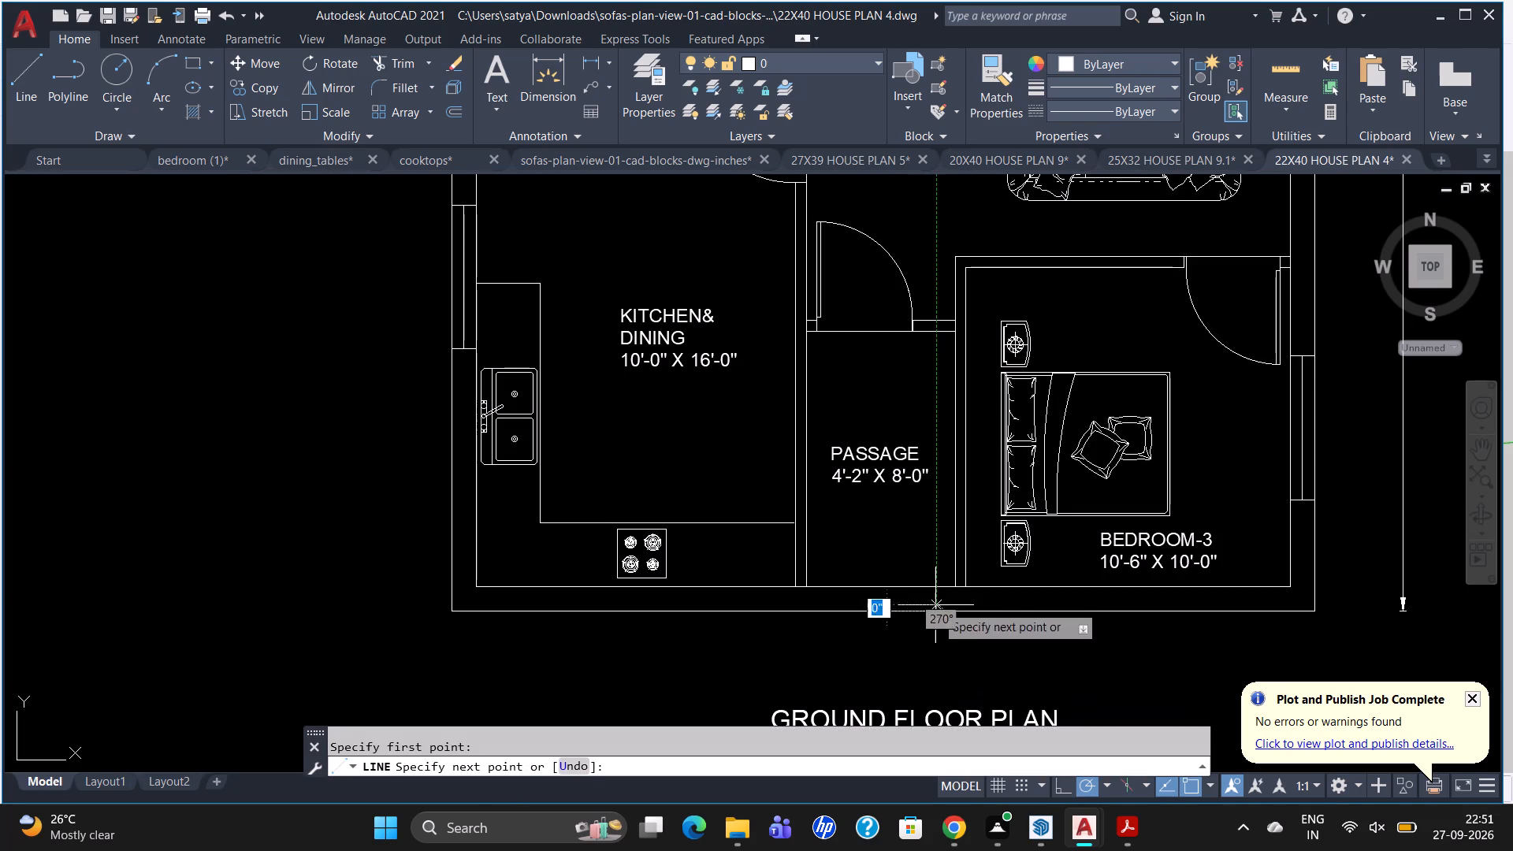
{"action": "left_click", "coordinate": [937, 583]}
{"action": "key", "text": "Escape"}
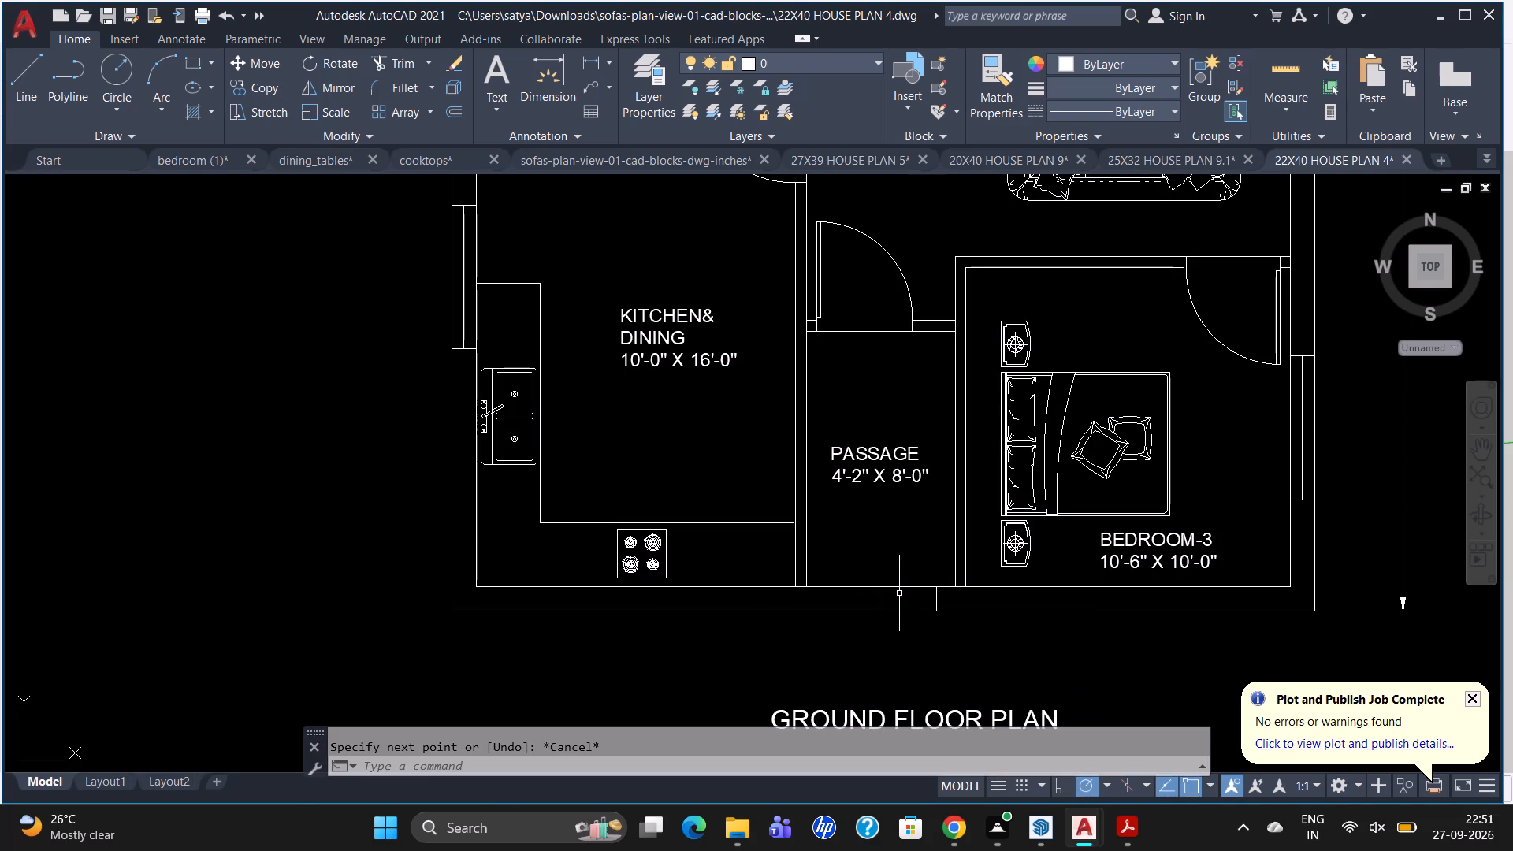
Close off an opening about 3'-5" wide in the wall below PASSAGE with a second vertical line and two crossing diagonals.
{"action": "key", "text": "l"}
{"action": "key", "text": "Return"}
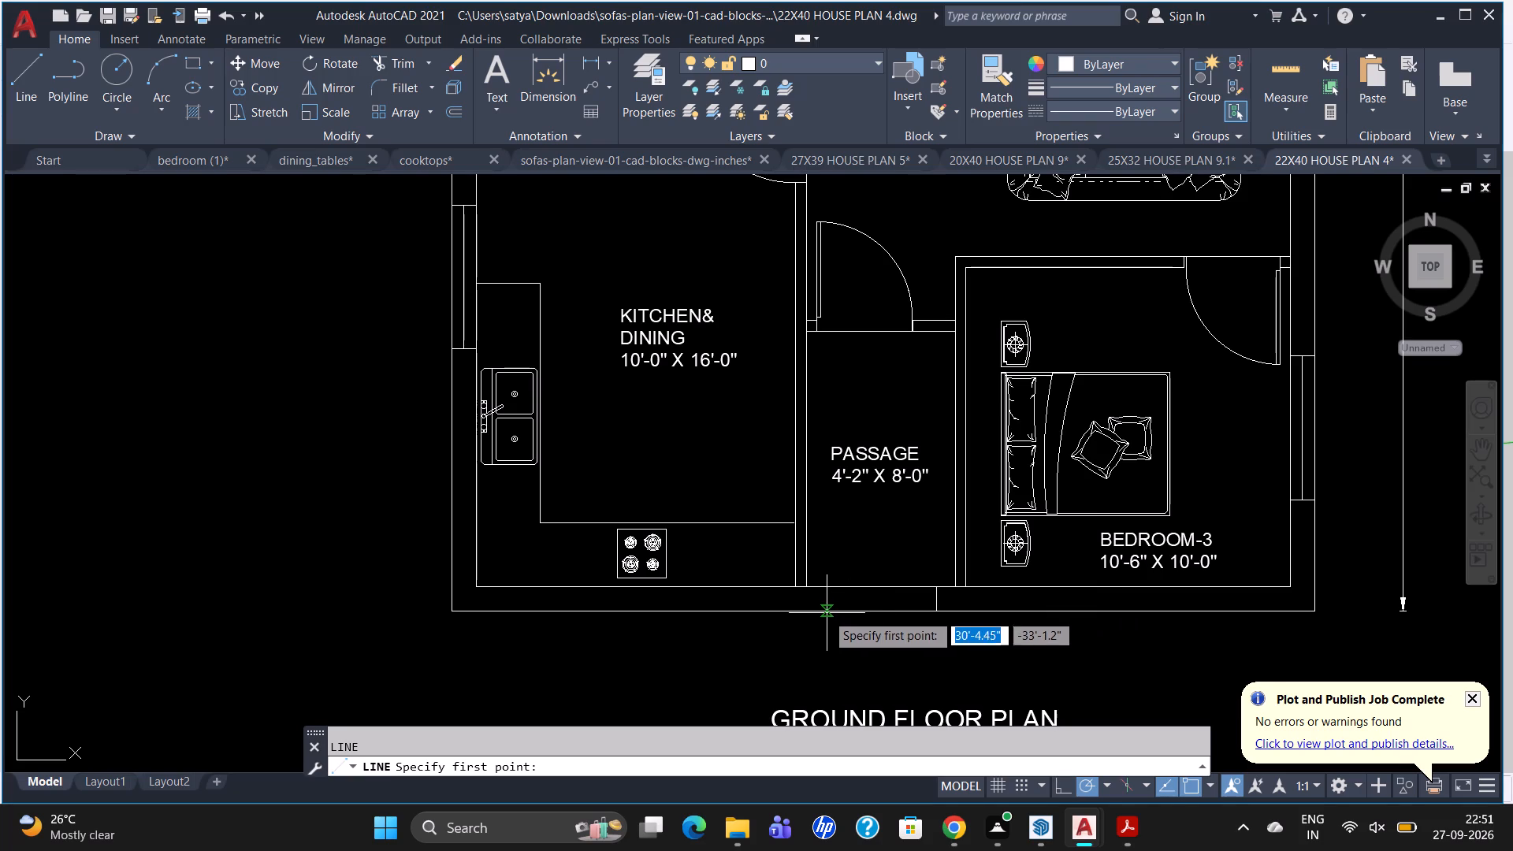
{"action": "left_click", "coordinate": [828, 611]}
{"action": "left_click", "coordinate": [828, 585]}
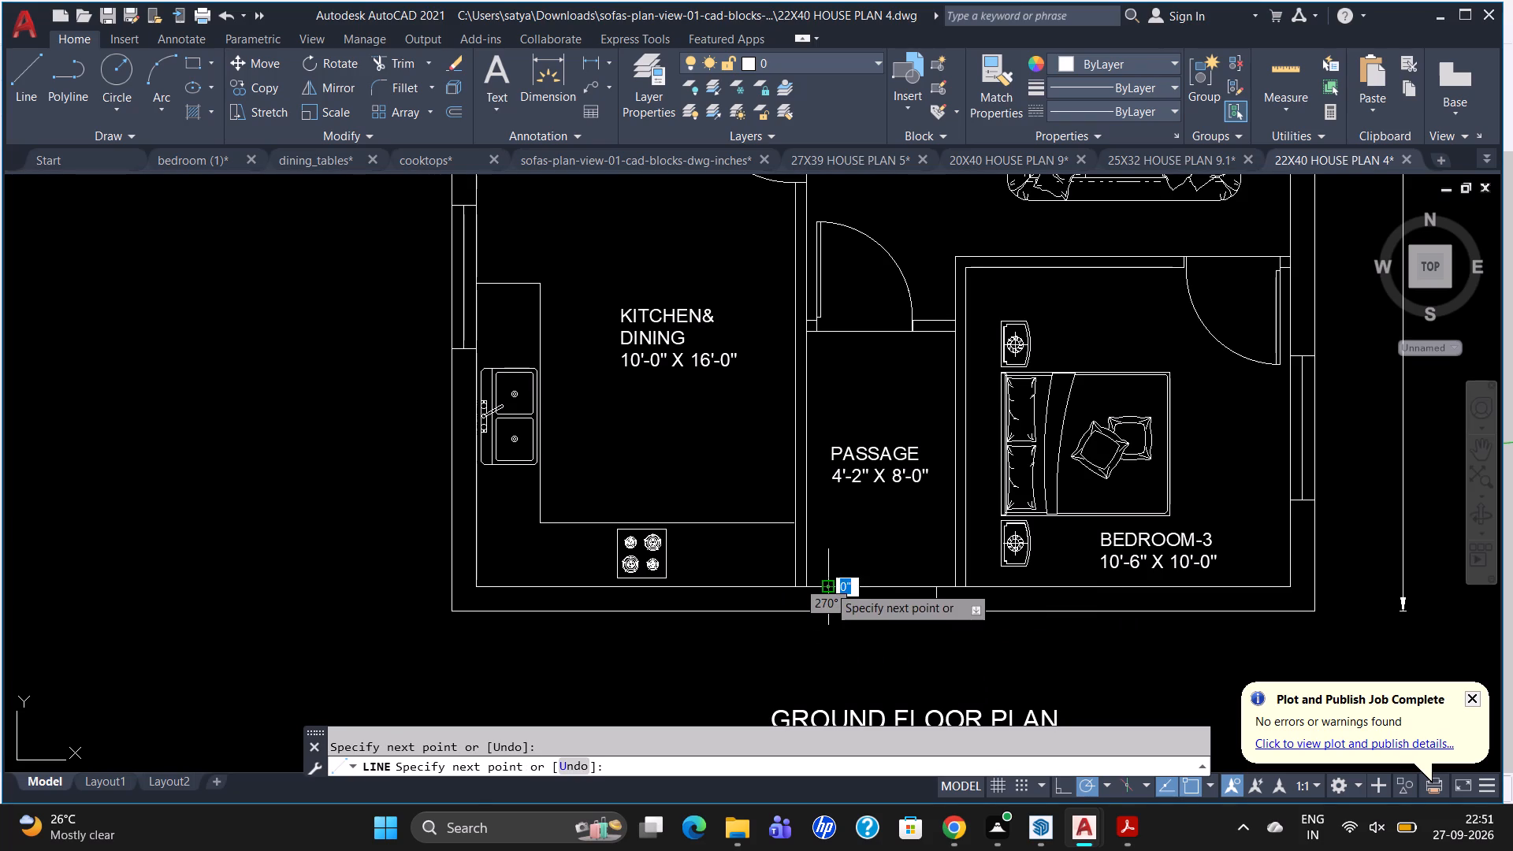
{"action": "left_click", "coordinate": [934, 609]}
{"action": "key", "text": "Escape"}
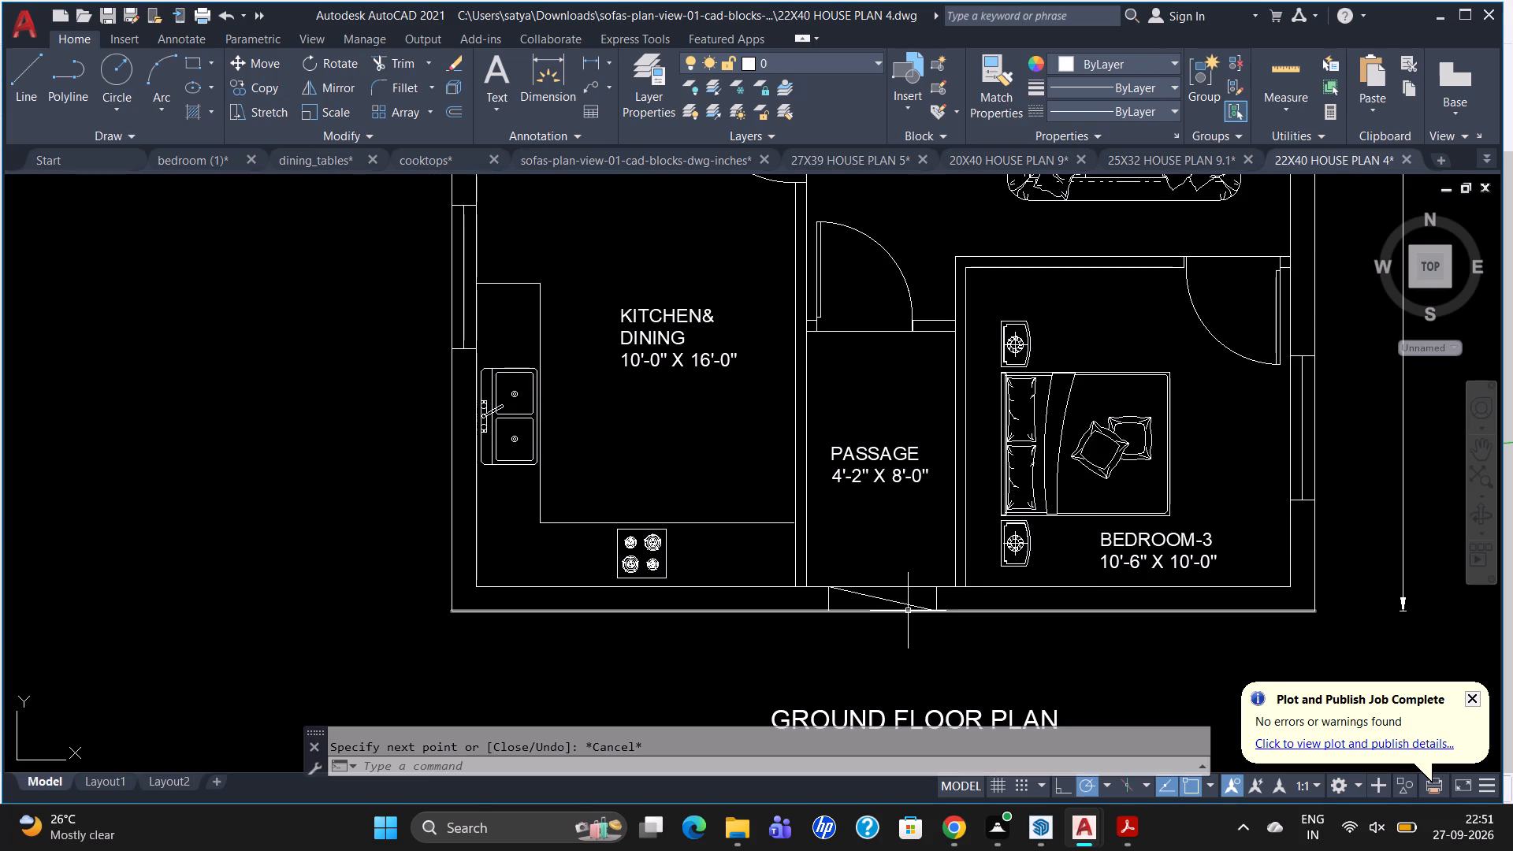
{"action": "key", "text": "l"}
{"action": "key", "text": "Return"}
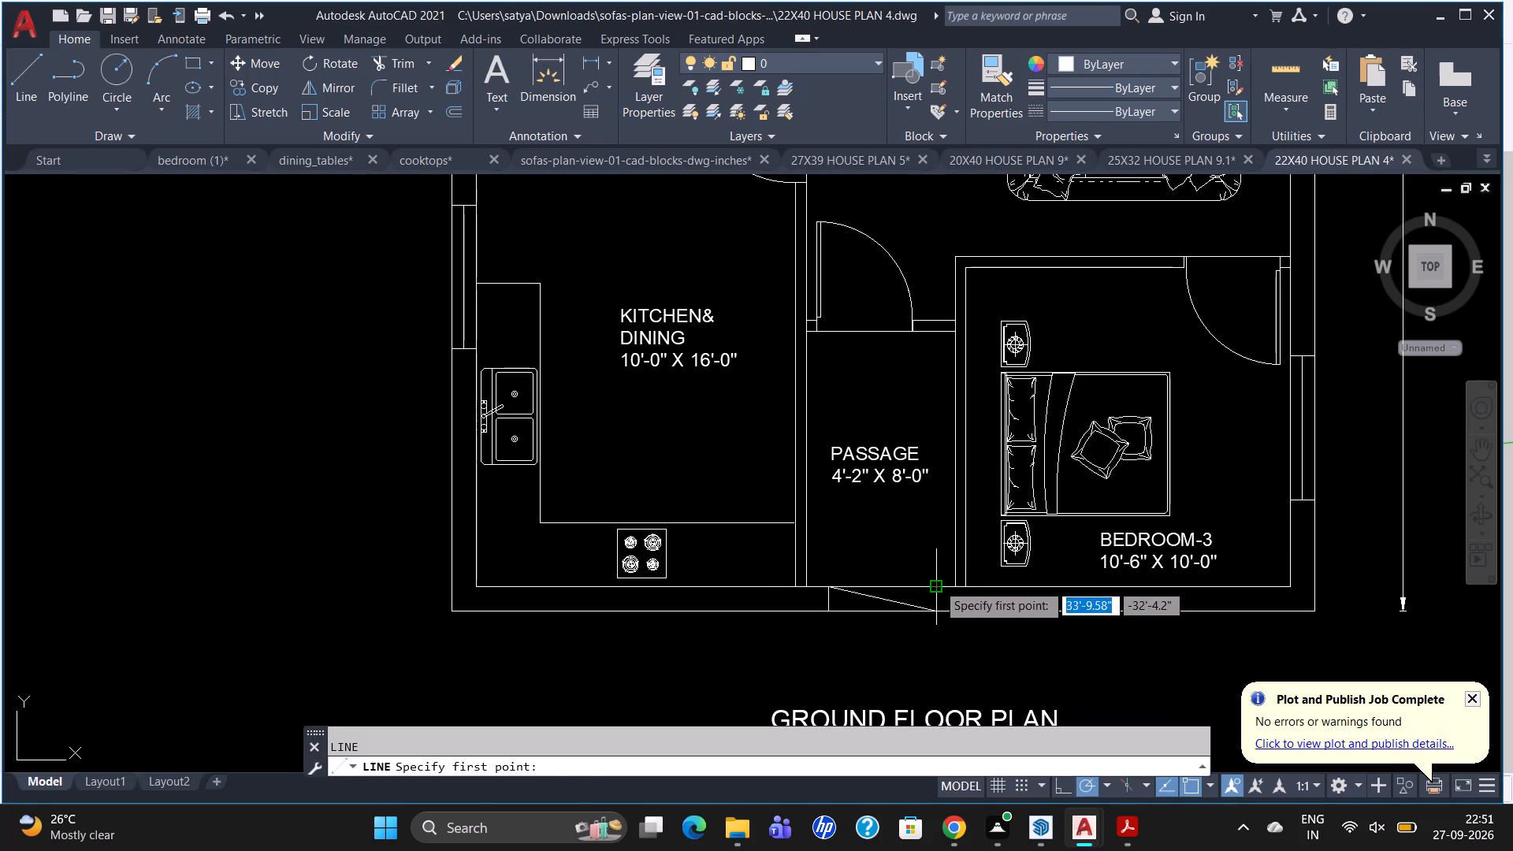
{"action": "left_click", "coordinate": [937, 583]}
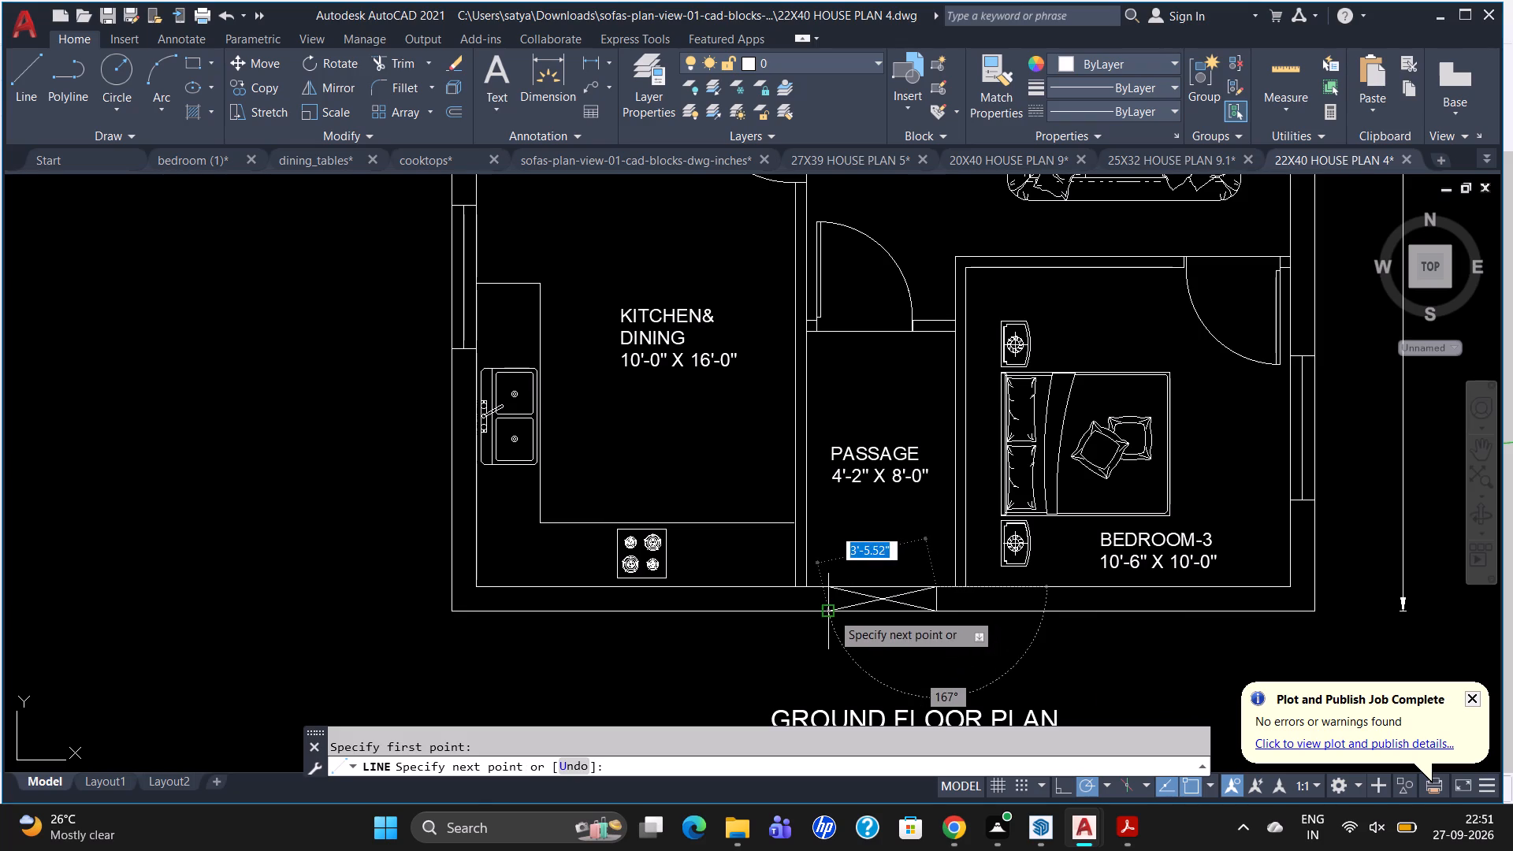
{"action": "left_click", "coordinate": [831, 612]}
{"action": "key", "text": "Escape"}
Fill the top outer wall beside the toilet window and both TOILET side walls with a solid hatch in colour 99,100,102.
{"action": "scroll", "coordinate": [833, 613], "scroll_direction": "down", "scroll_amount": 2}
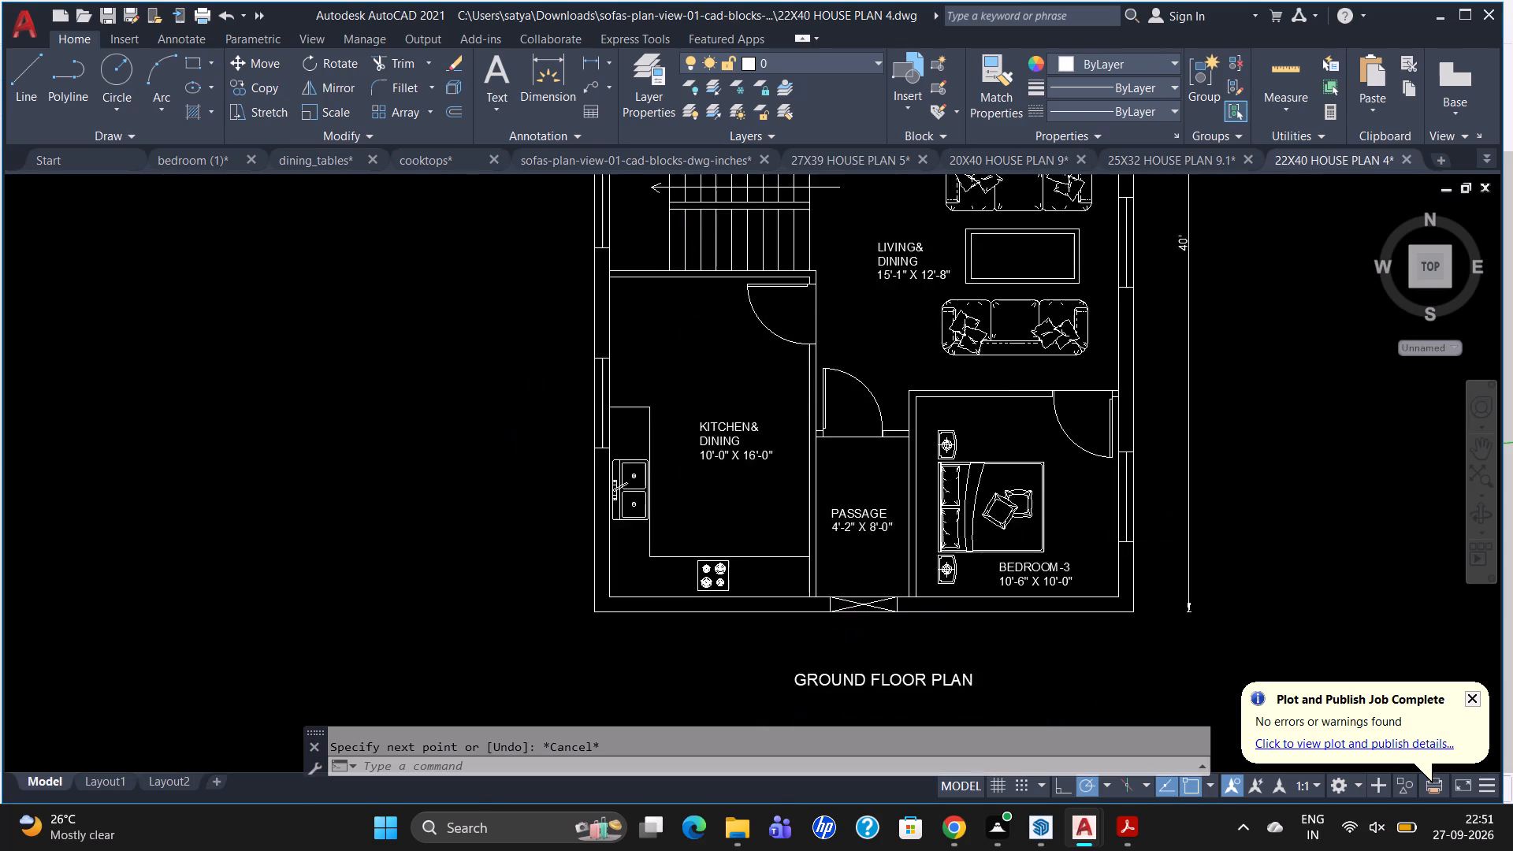
{"action": "scroll", "coordinate": [834, 615], "scroll_direction": "down", "scroll_amount": 1}
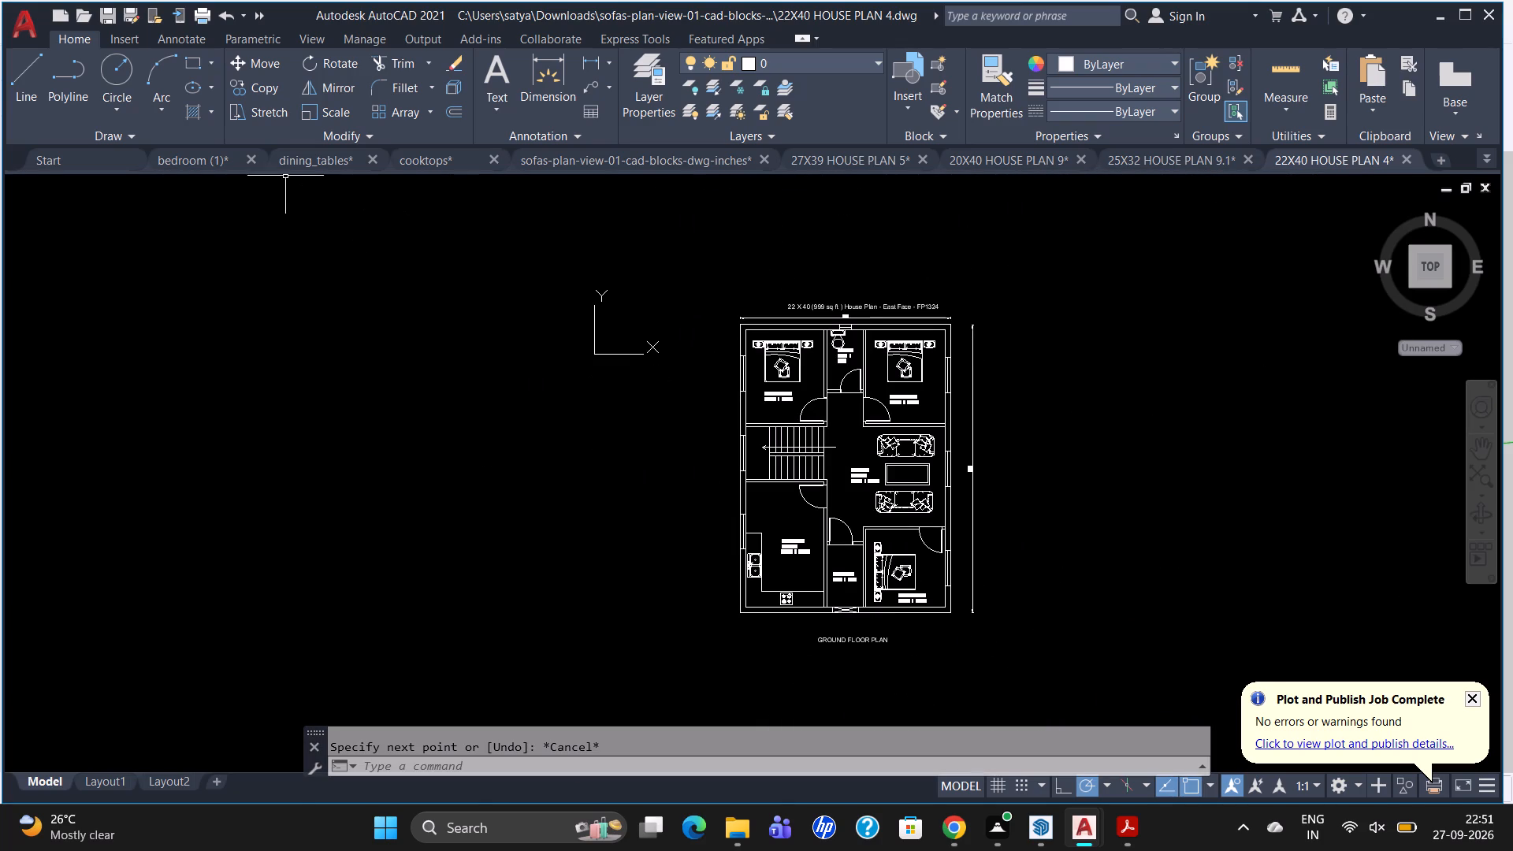
{"action": "left_click", "coordinate": [217, 121]}
{"action": "left_click", "coordinate": [222, 151]}
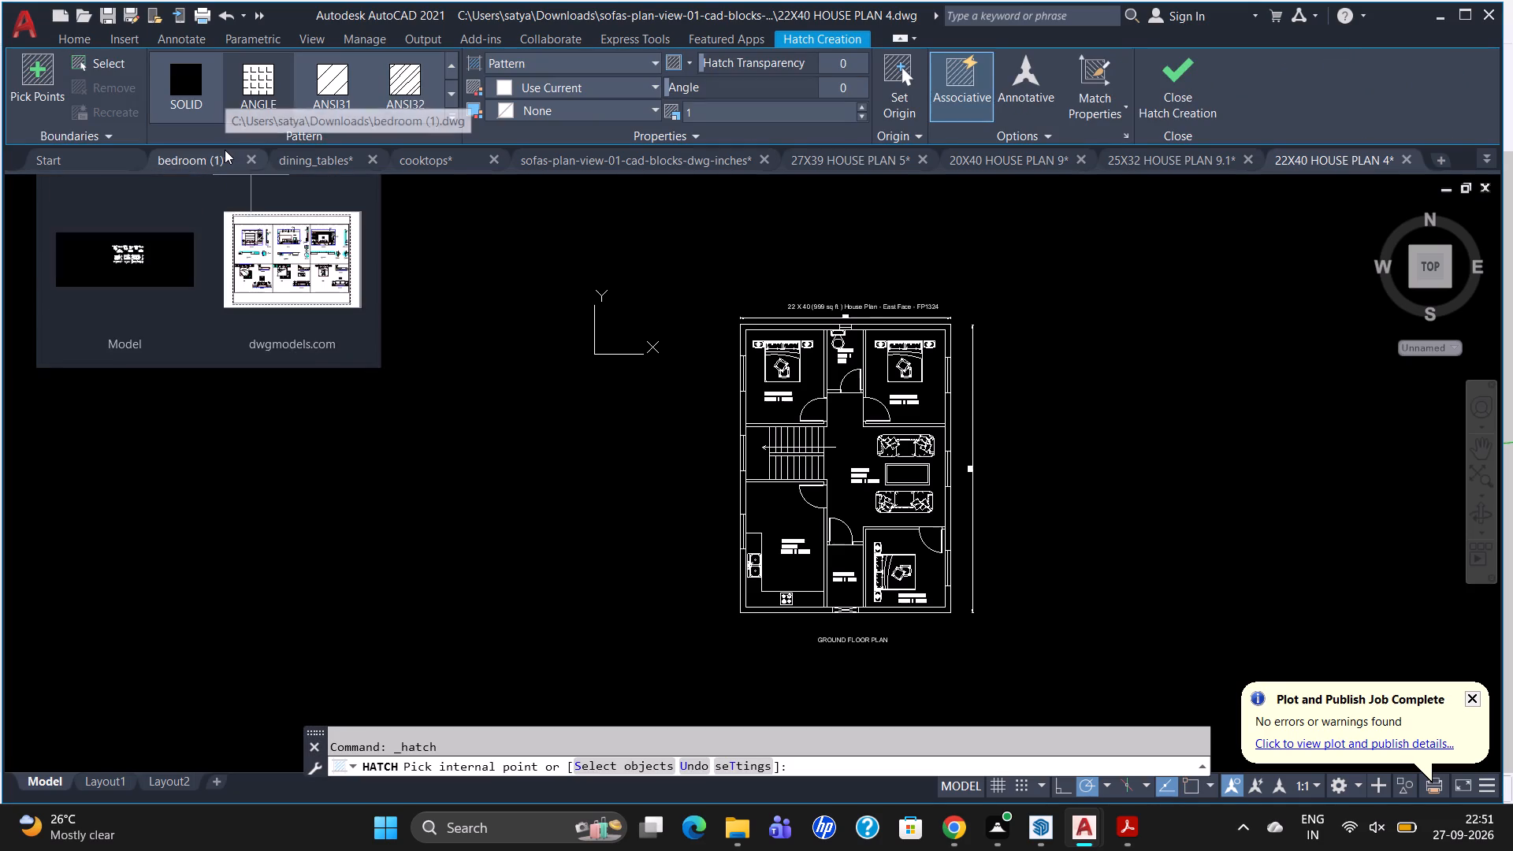
{"action": "left_click", "coordinate": [571, 67]}
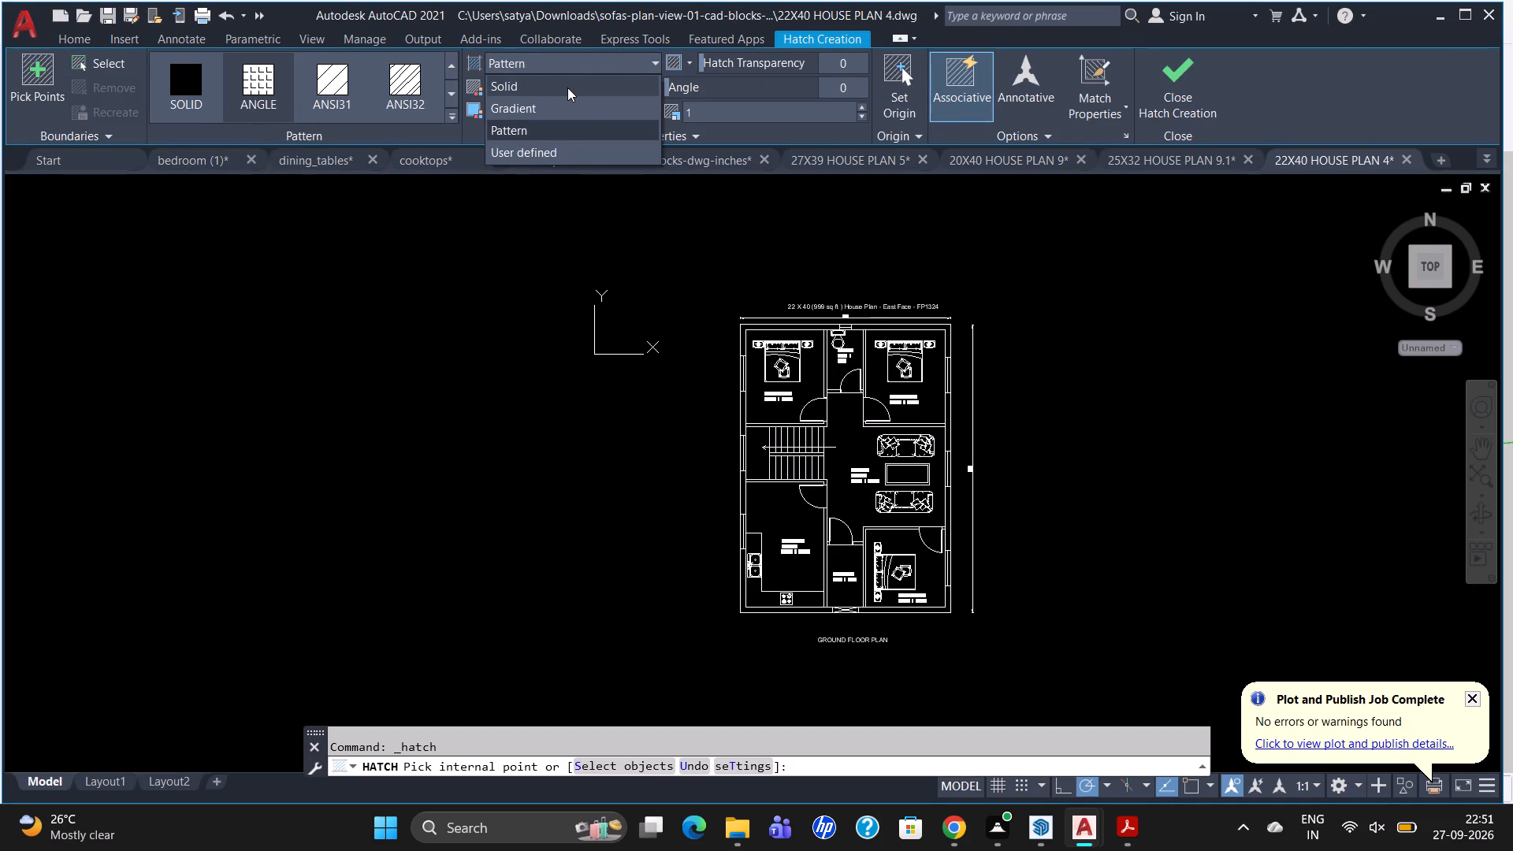
{"action": "left_click", "coordinate": [567, 87]}
{"action": "left_click", "coordinate": [566, 87]}
{"action": "left_click", "coordinate": [495, 210]}
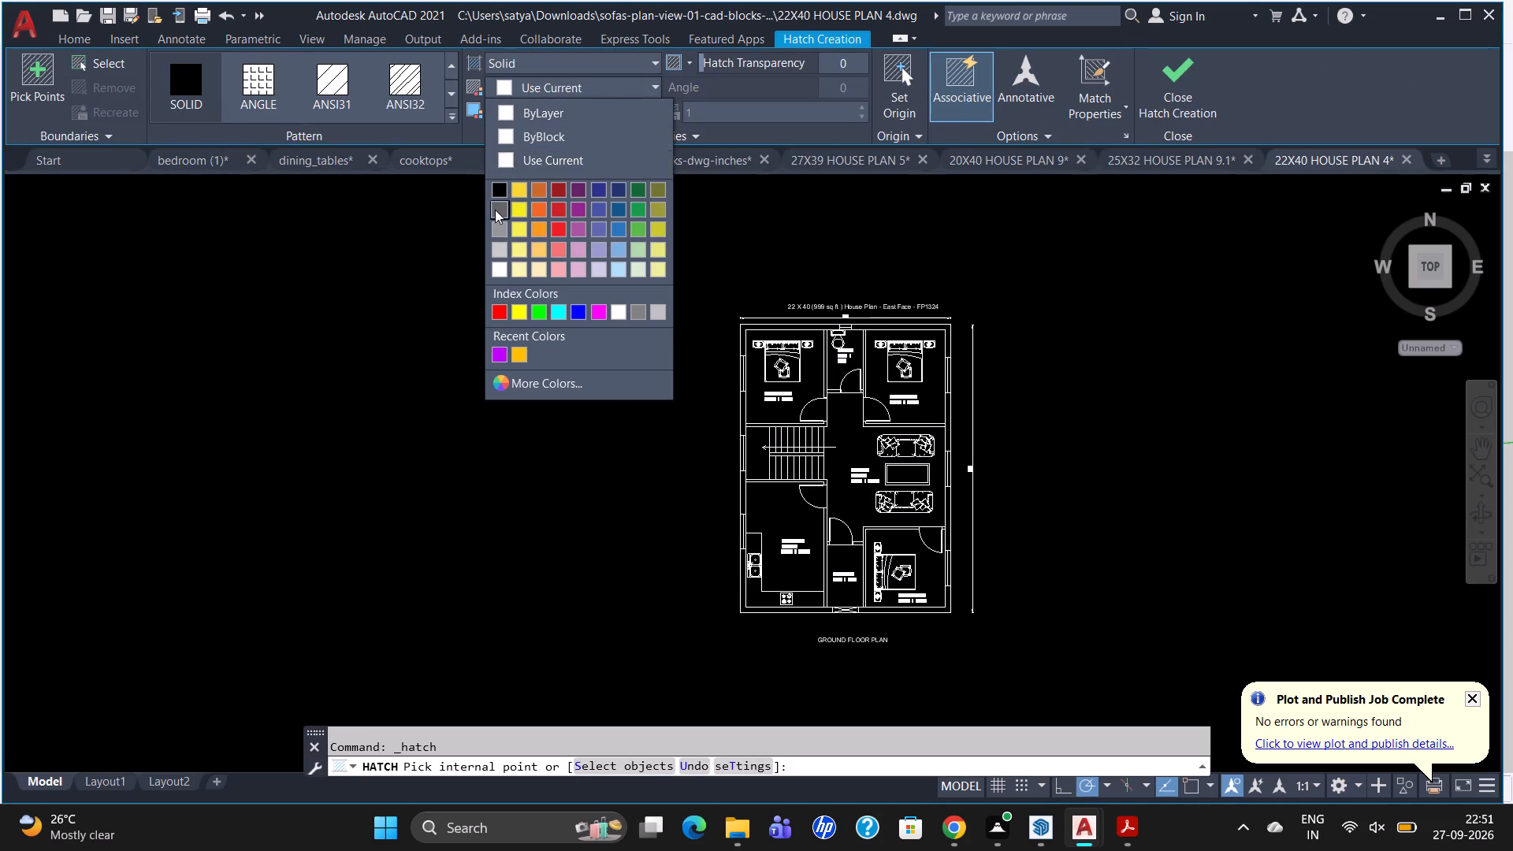
{"action": "scroll", "coordinate": [788, 325], "scroll_direction": "up", "scroll_amount": 2}
{"action": "left_click", "coordinate": [792, 334]}
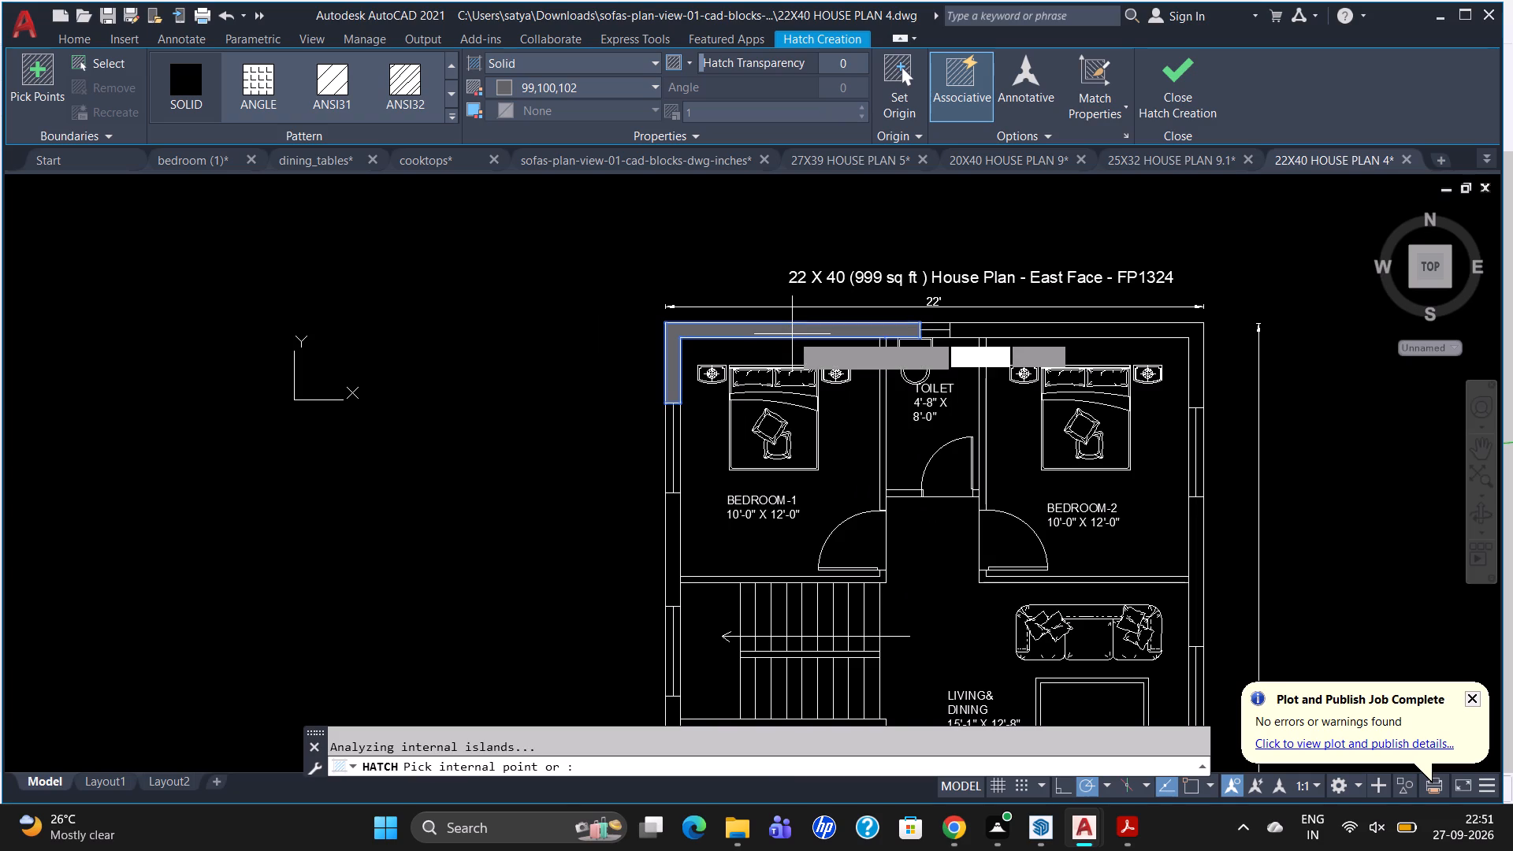
{"action": "left_click", "coordinate": [1009, 330]}
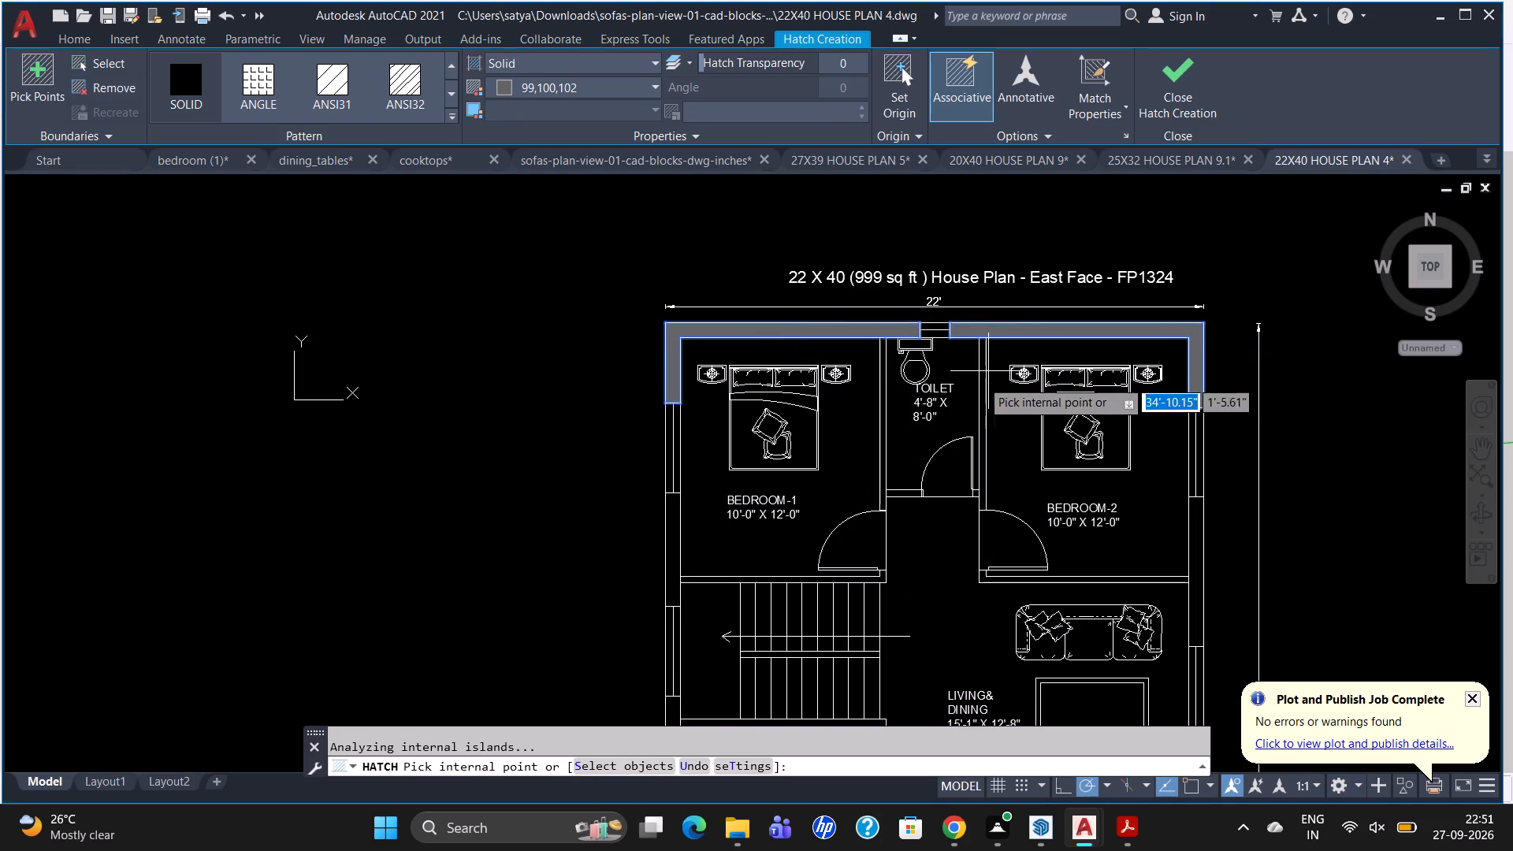
{"action": "left_click", "coordinate": [980, 381]}
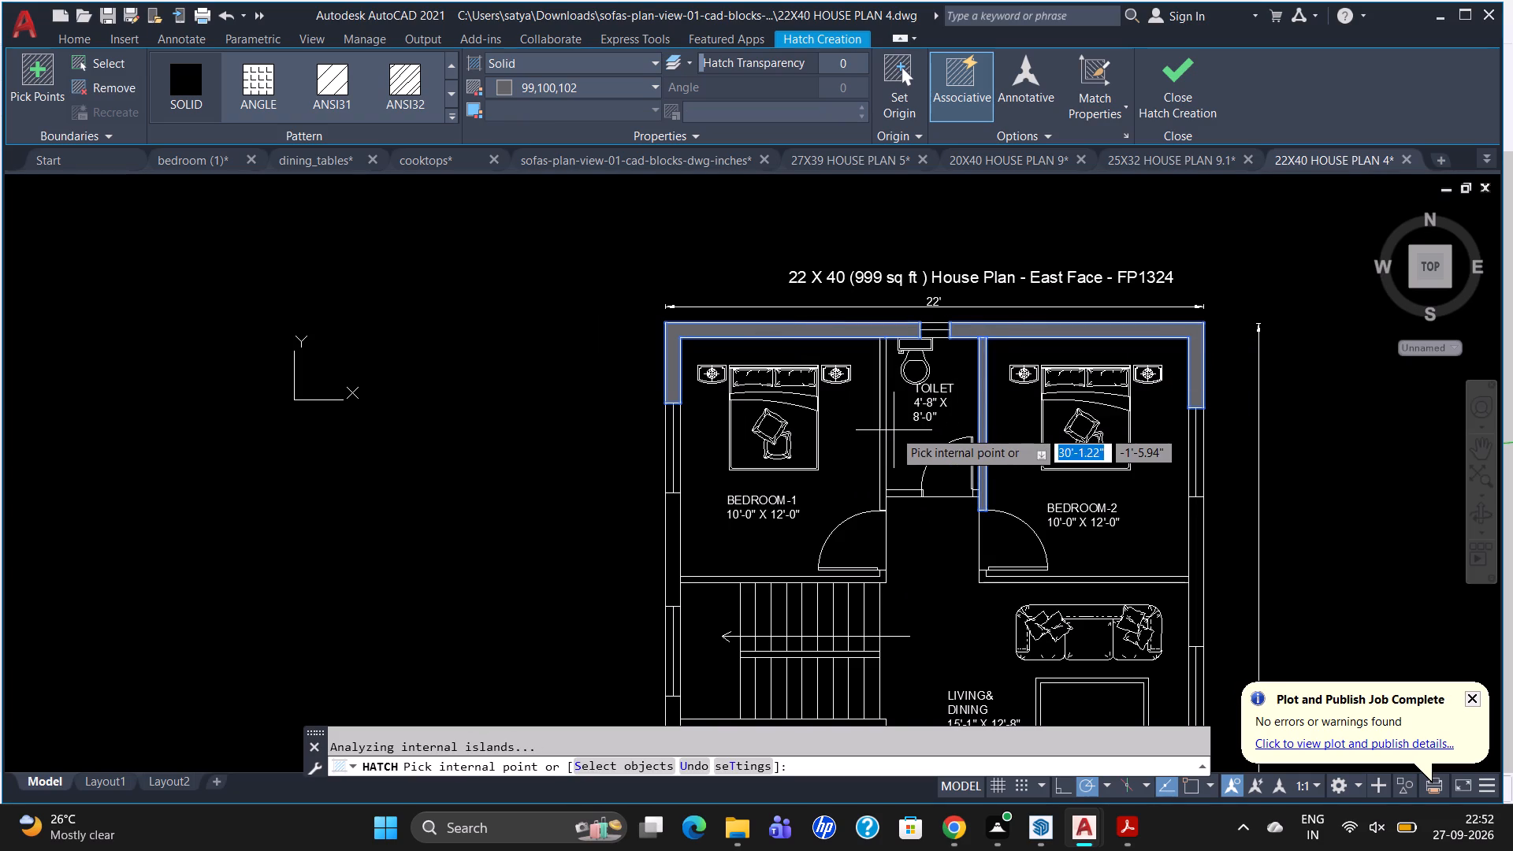
{"action": "left_click", "coordinate": [883, 438]}
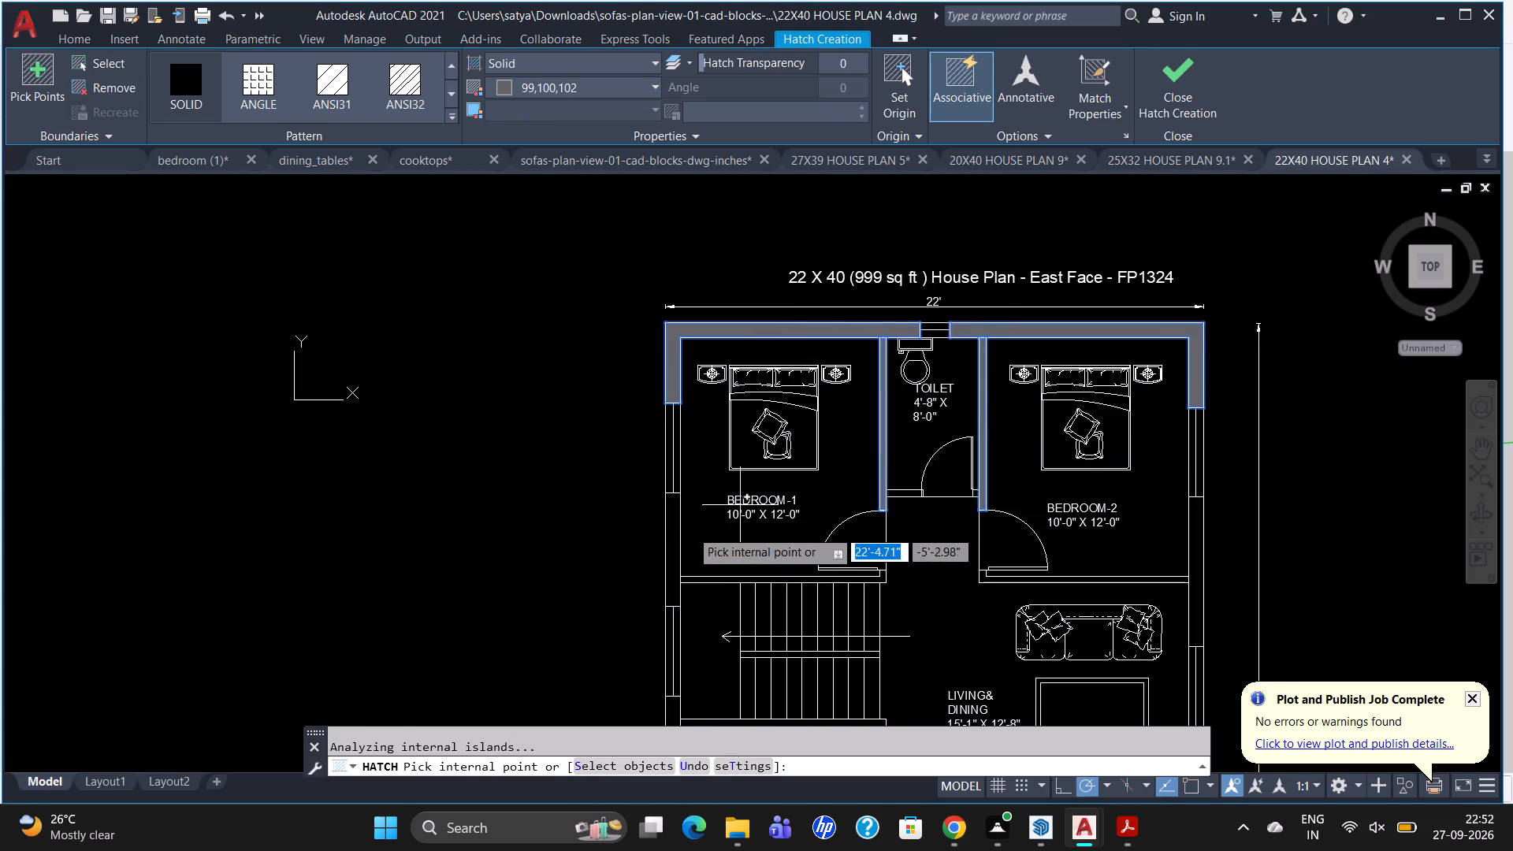
Add the solid hatch to the outer wall segments between the windows on the BEDROOM-1 and kitchen side, round to the PASSAGE opening.
{"action": "left_click", "coordinate": [677, 533]}
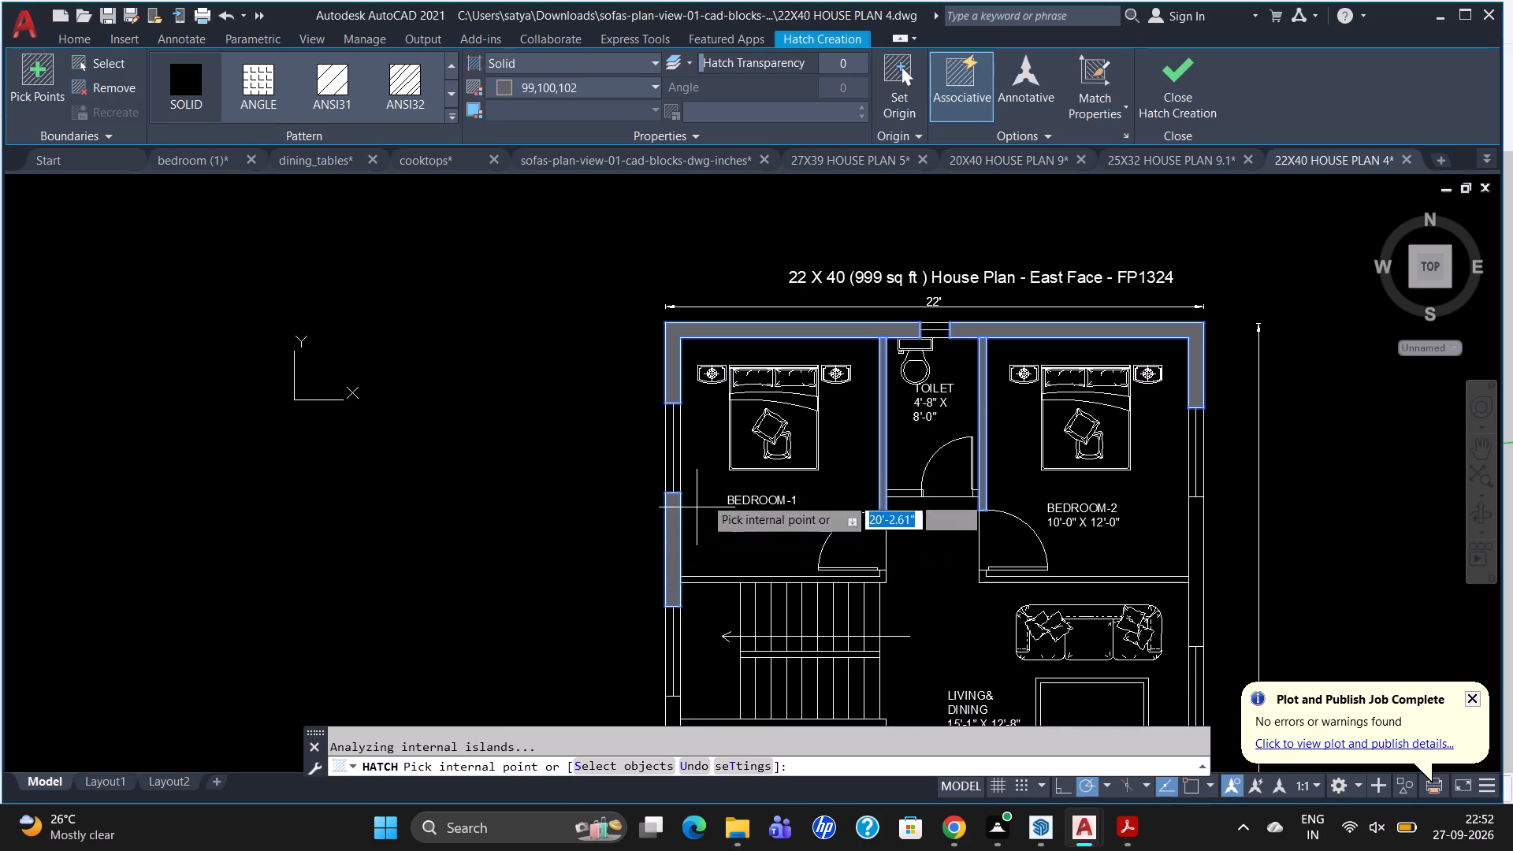
{"action": "scroll", "coordinate": [723, 467], "scroll_direction": "down", "scroll_amount": 1}
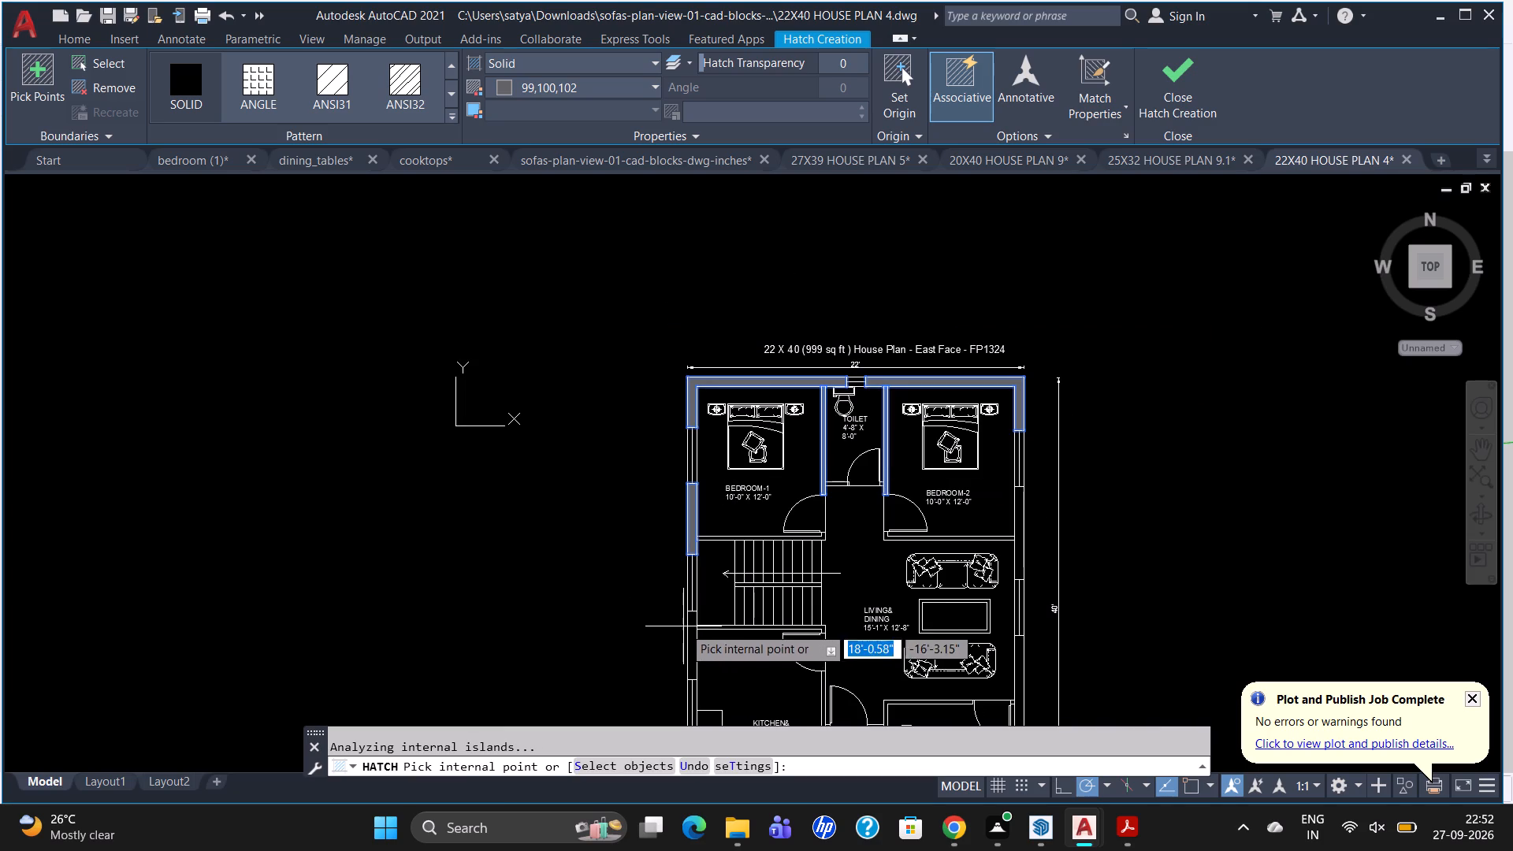
{"action": "left_click", "coordinate": [691, 640]}
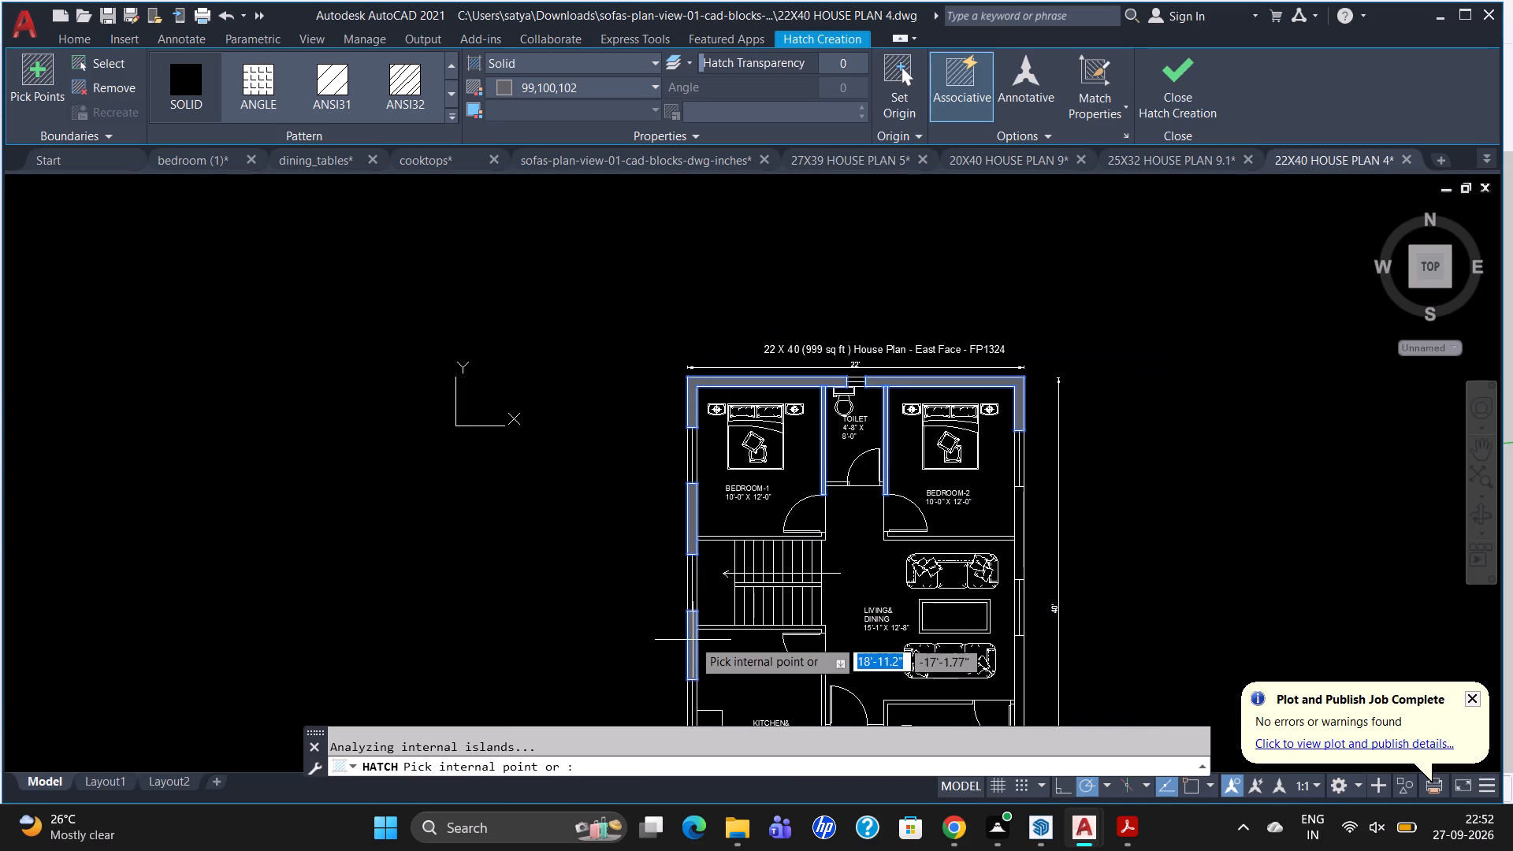
{"action": "scroll", "coordinate": [732, 556], "scroll_direction": "down", "scroll_amount": 3}
{"action": "scroll", "coordinate": [737, 598], "scroll_direction": "up", "scroll_amount": 4}
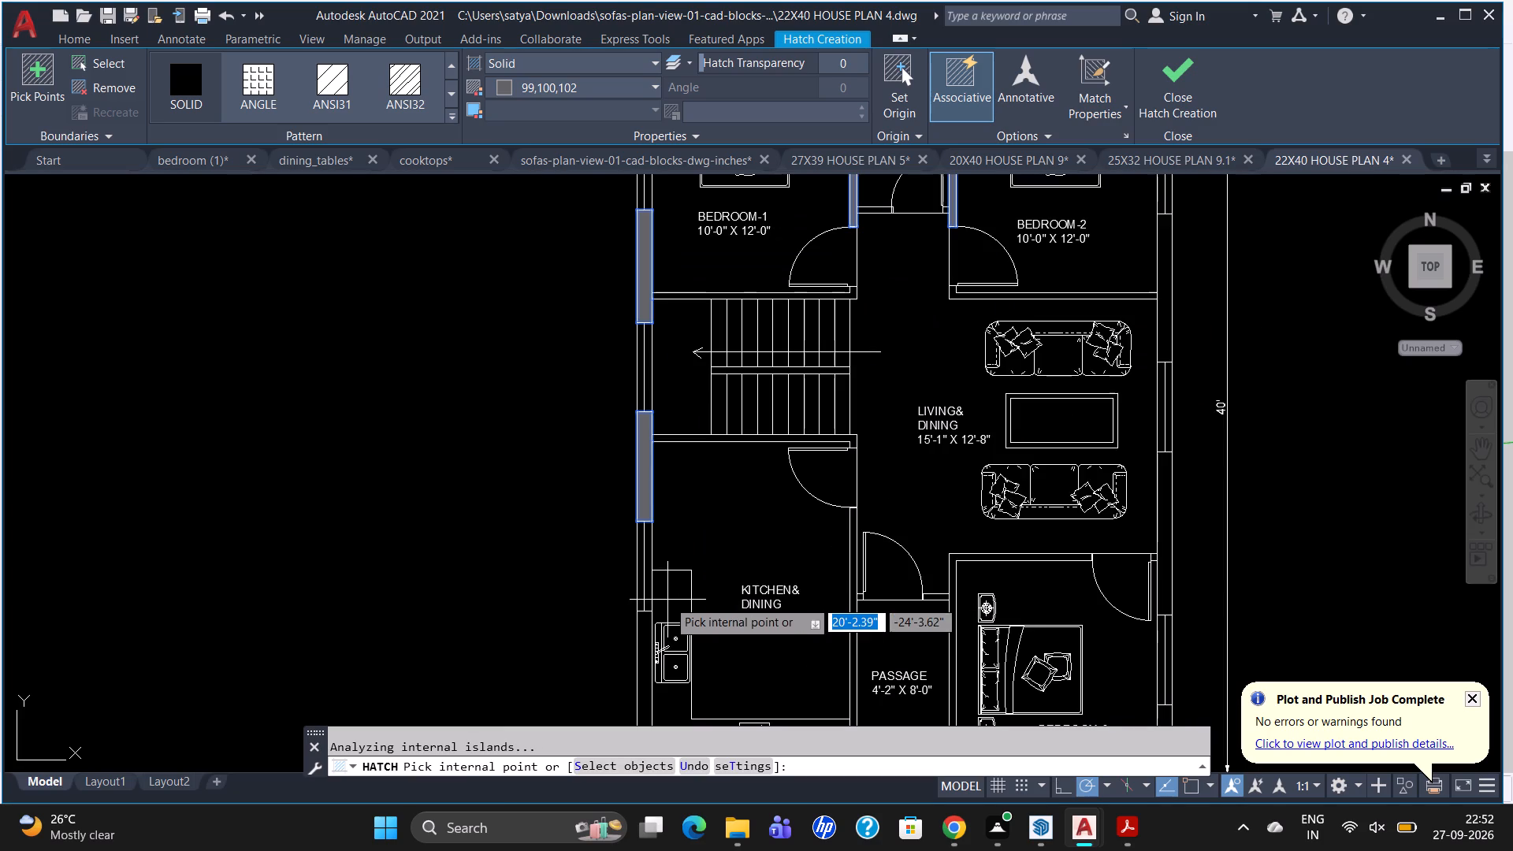
{"action": "scroll", "coordinate": [728, 534], "scroll_direction": "down", "scroll_amount": 2}
{"action": "scroll", "coordinate": [671, 630], "scroll_direction": "up", "scroll_amount": 2}
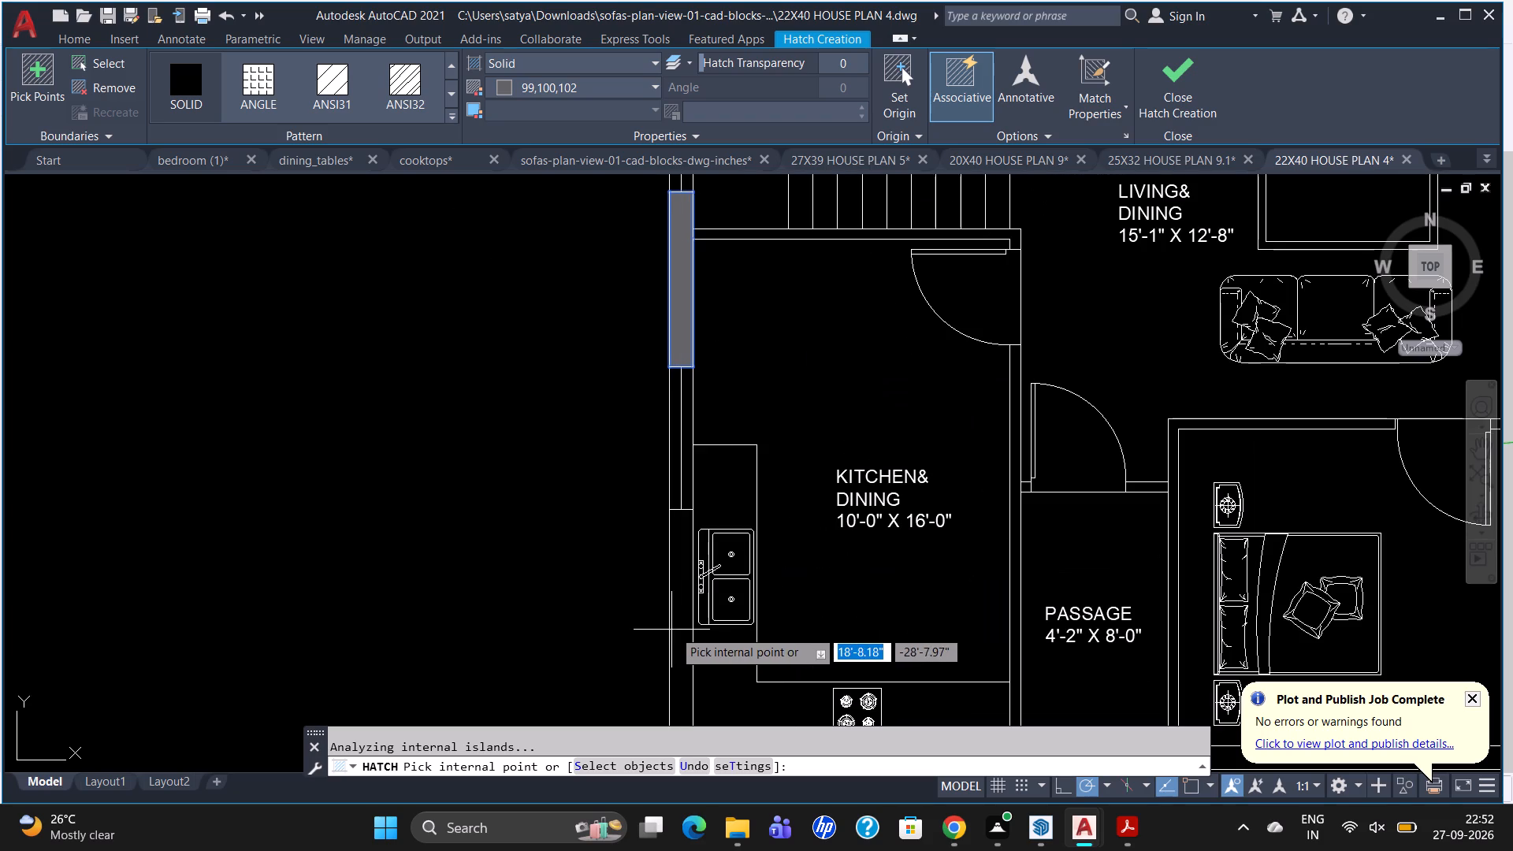
{"action": "left_click", "coordinate": [689, 620]}
Hatch the wall between the kitchen and PASSAGE and the L-shaped inner wall around BEDROOM-3.
{"action": "scroll", "coordinate": [686, 595], "scroll_direction": "down", "scroll_amount": 3}
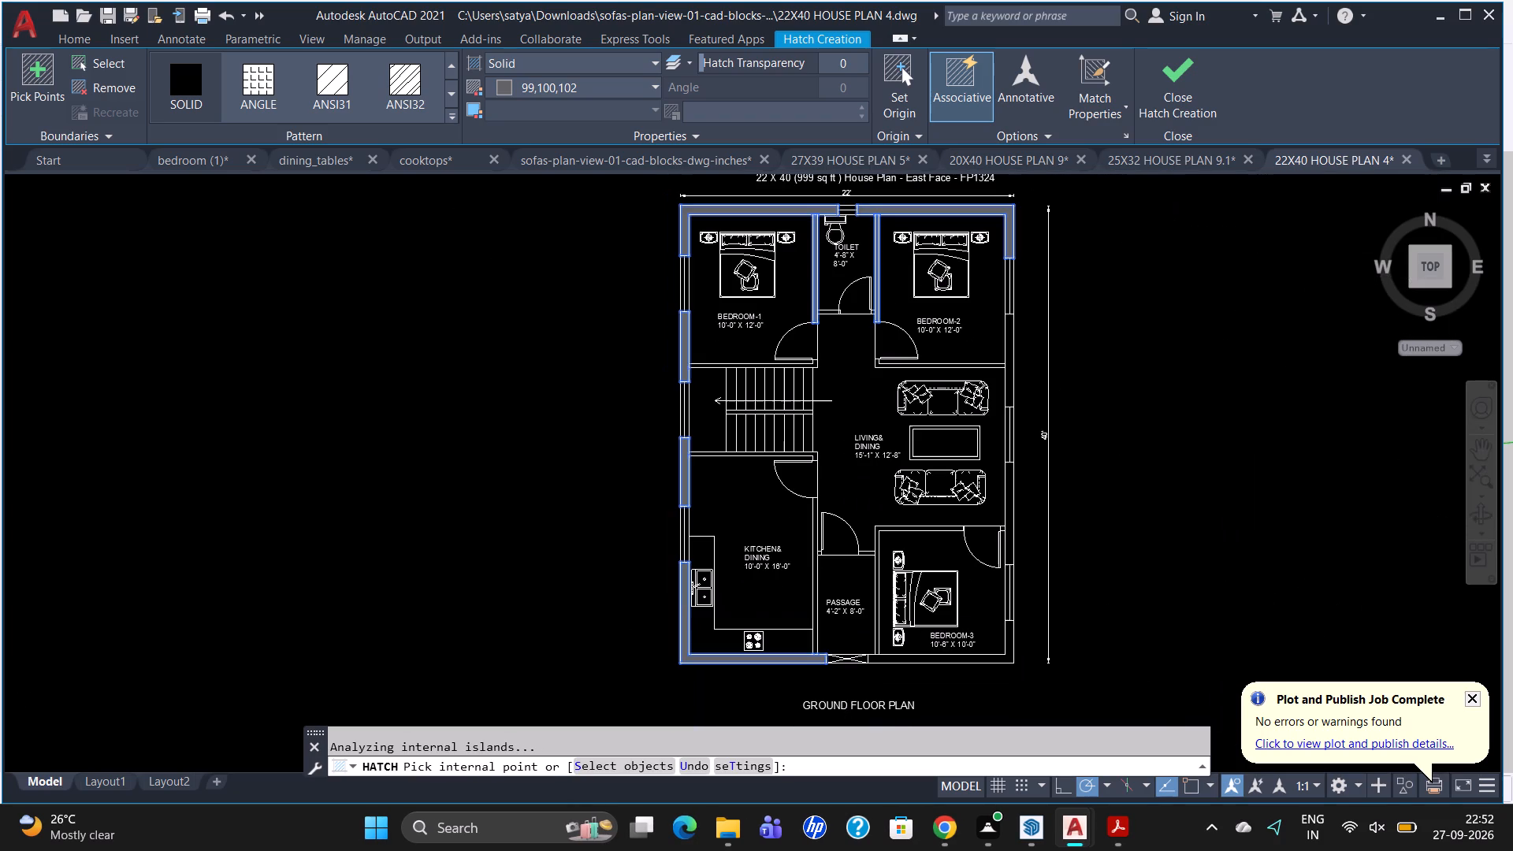
{"action": "scroll", "coordinate": [813, 616], "scroll_direction": "up", "scroll_amount": 3}
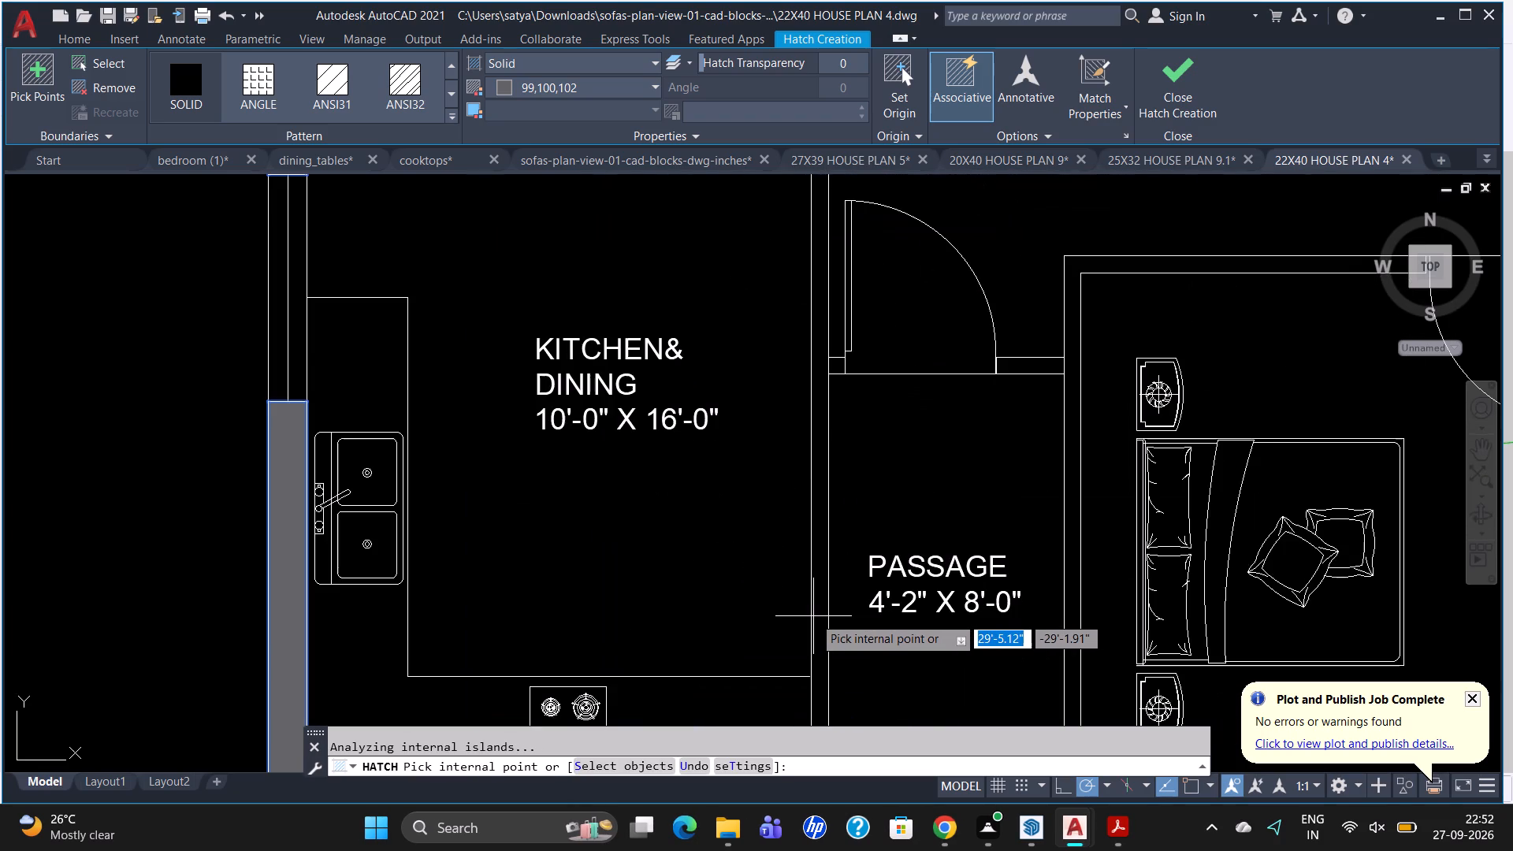
{"action": "left_click", "coordinate": [820, 607]}
{"action": "scroll", "coordinate": [820, 607], "scroll_direction": "down", "scroll_amount": 2}
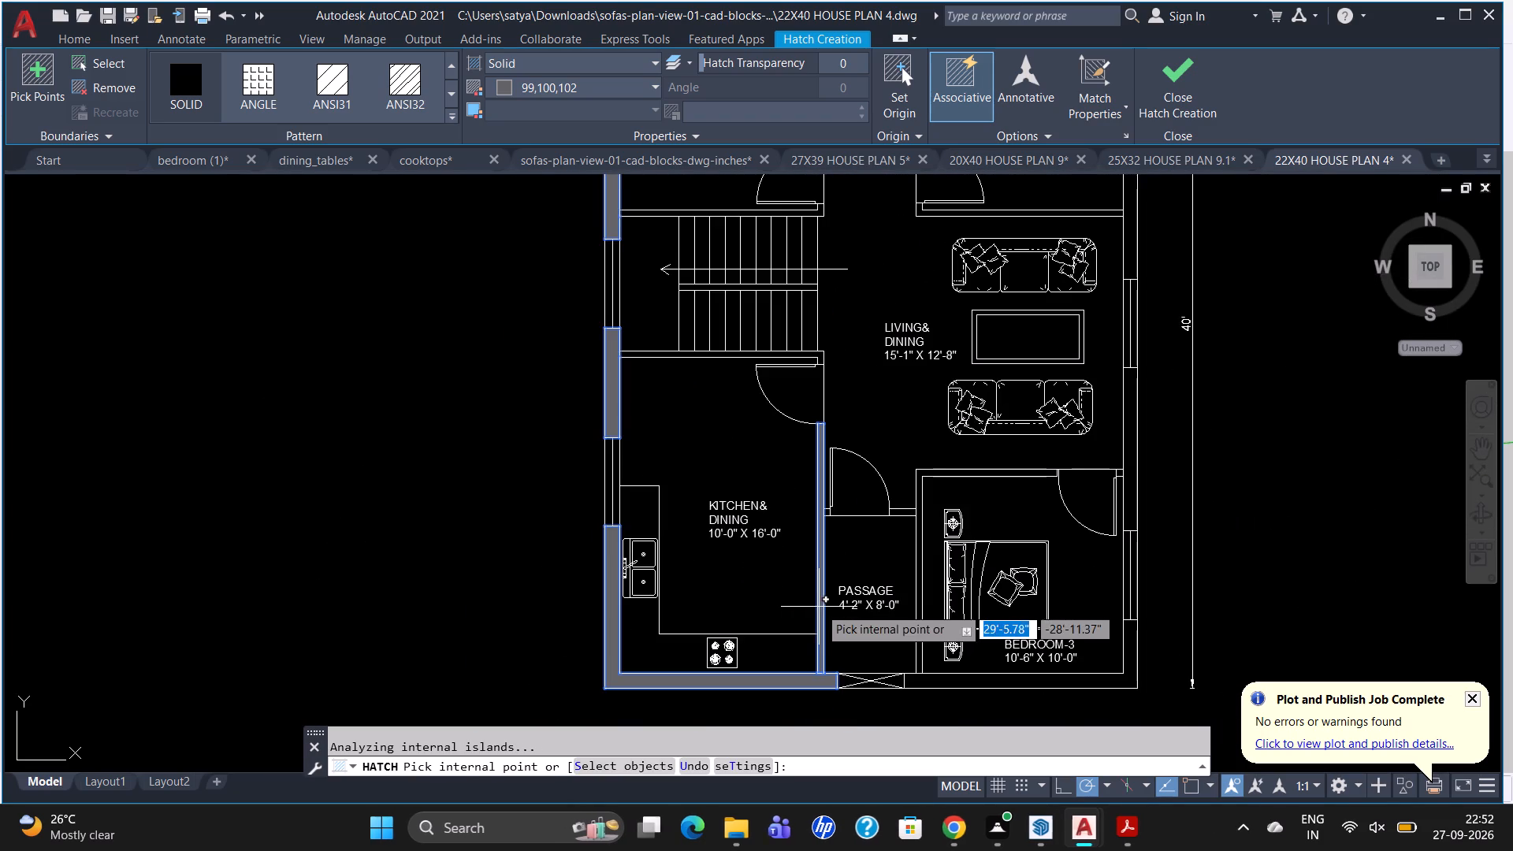
{"action": "left_click", "coordinate": [918, 547]}
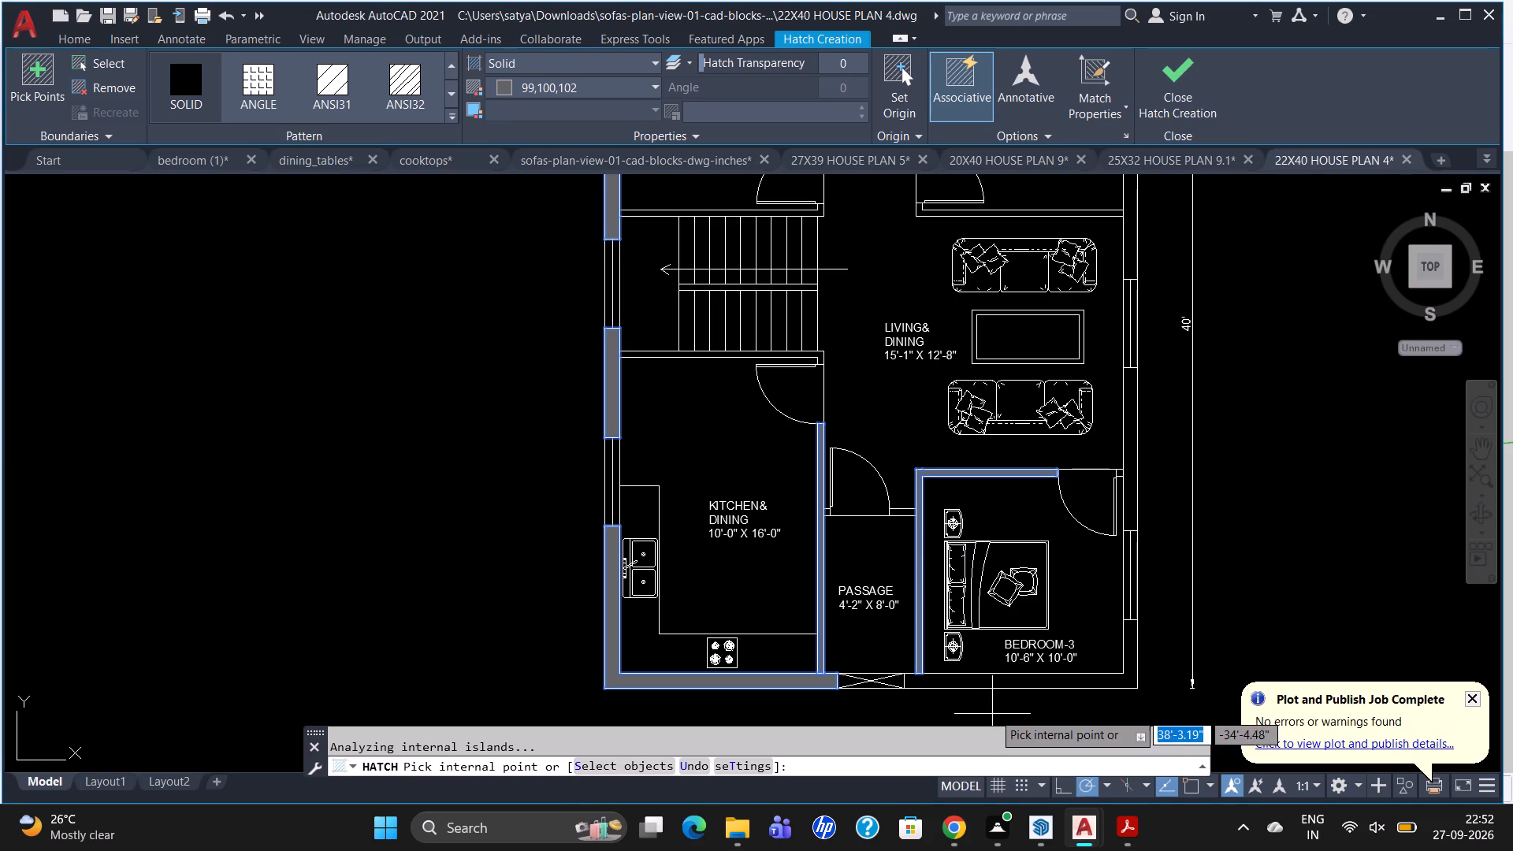
Hatch the outer wall from the PASSAGE opening around BEDROOM-3 and the segments between the windows up to BEDROOM-2.
{"action": "left_click", "coordinate": [1010, 682]}
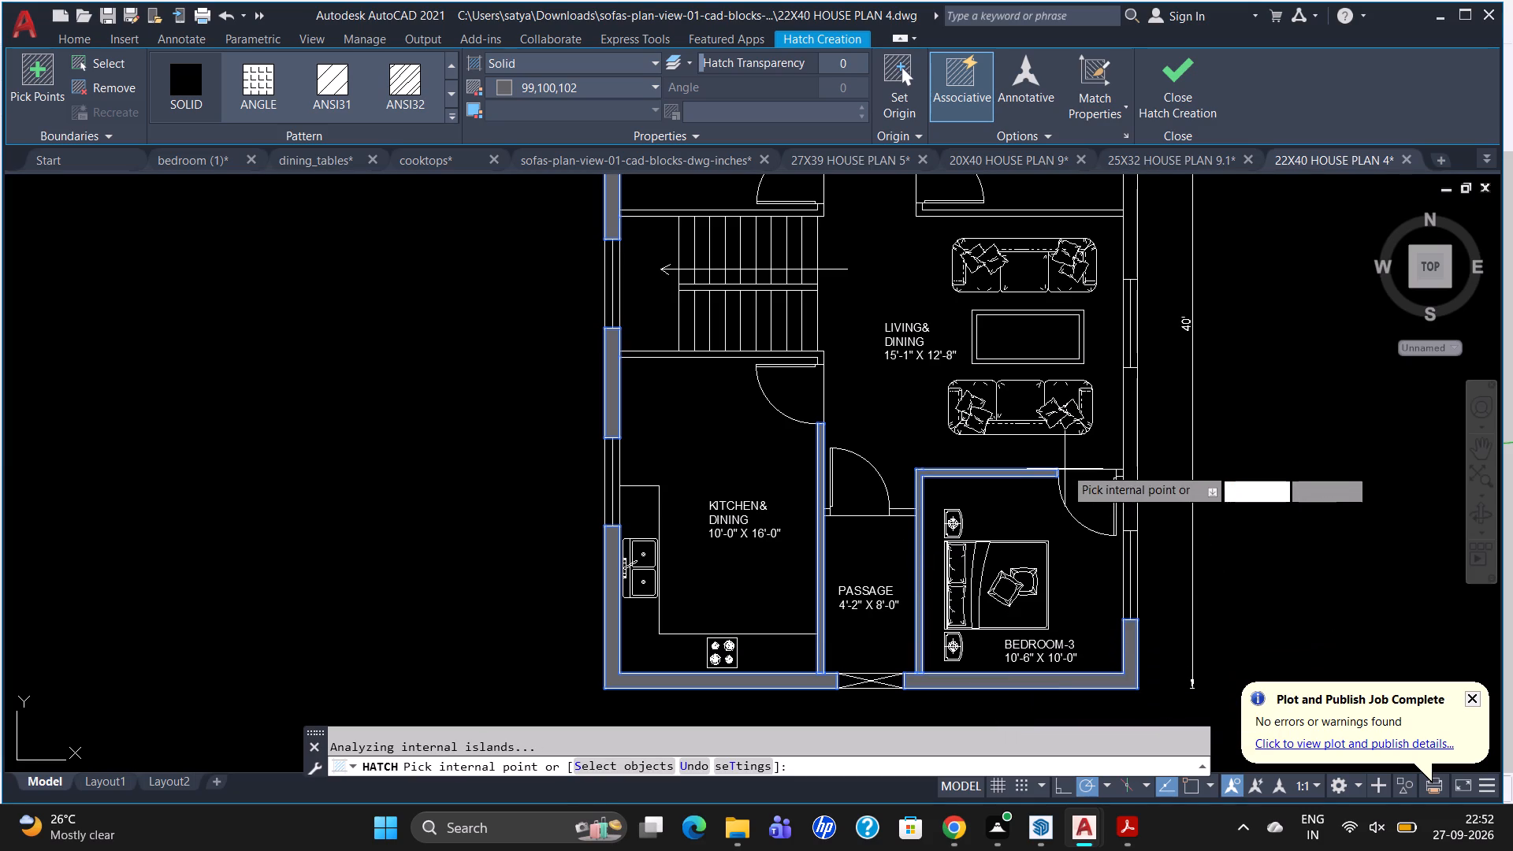
{"action": "left_click", "coordinate": [1132, 405]}
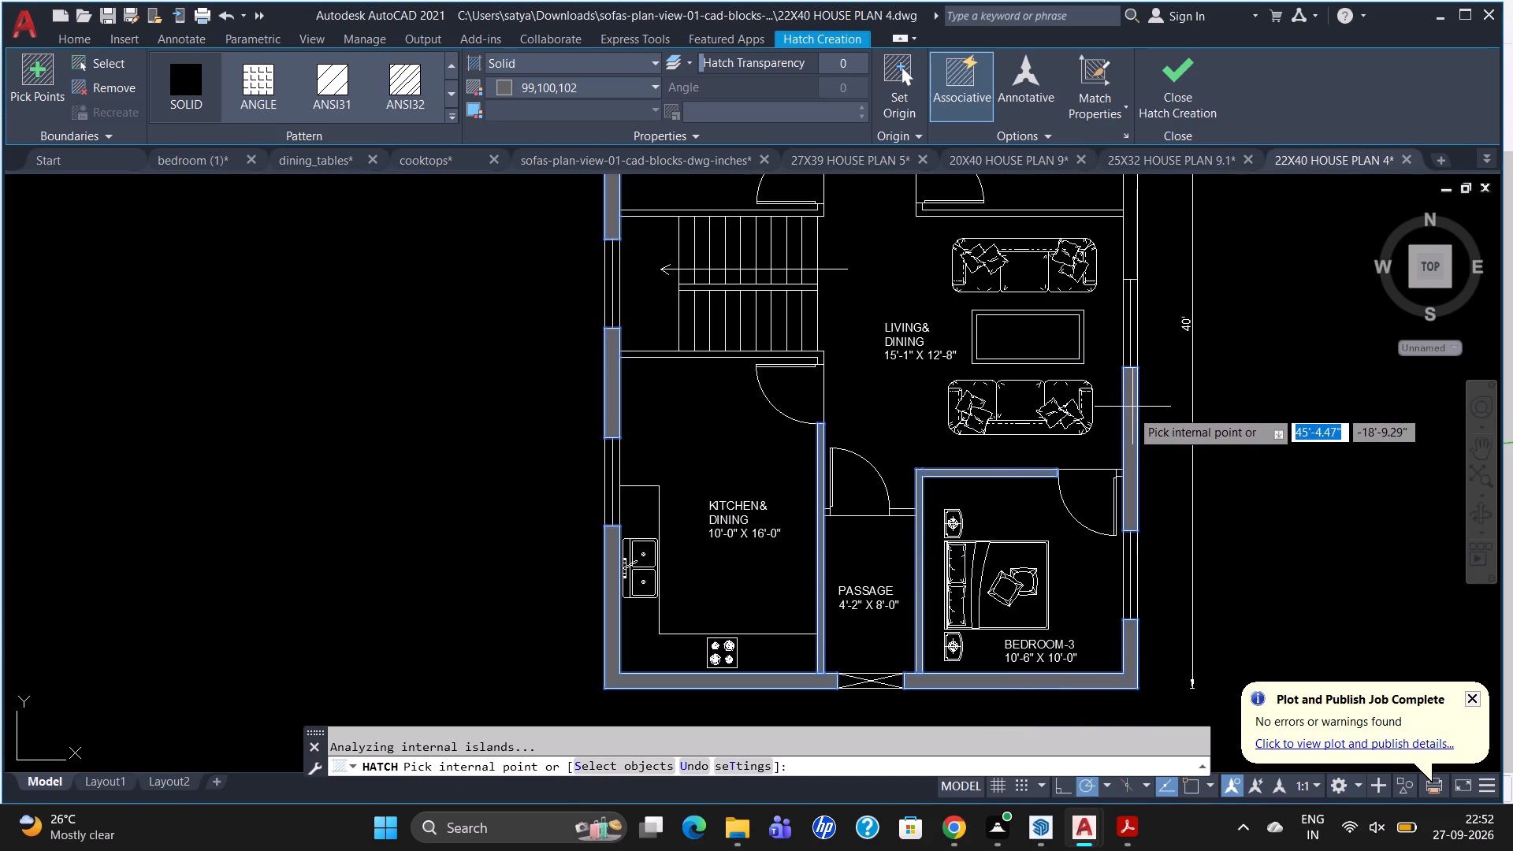
{"action": "scroll", "coordinate": [1128, 419], "scroll_direction": "down", "scroll_amount": 2}
{"action": "scroll", "coordinate": [1127, 358], "scroll_direction": "up", "scroll_amount": 3}
{"action": "left_click", "coordinate": [1133, 334]}
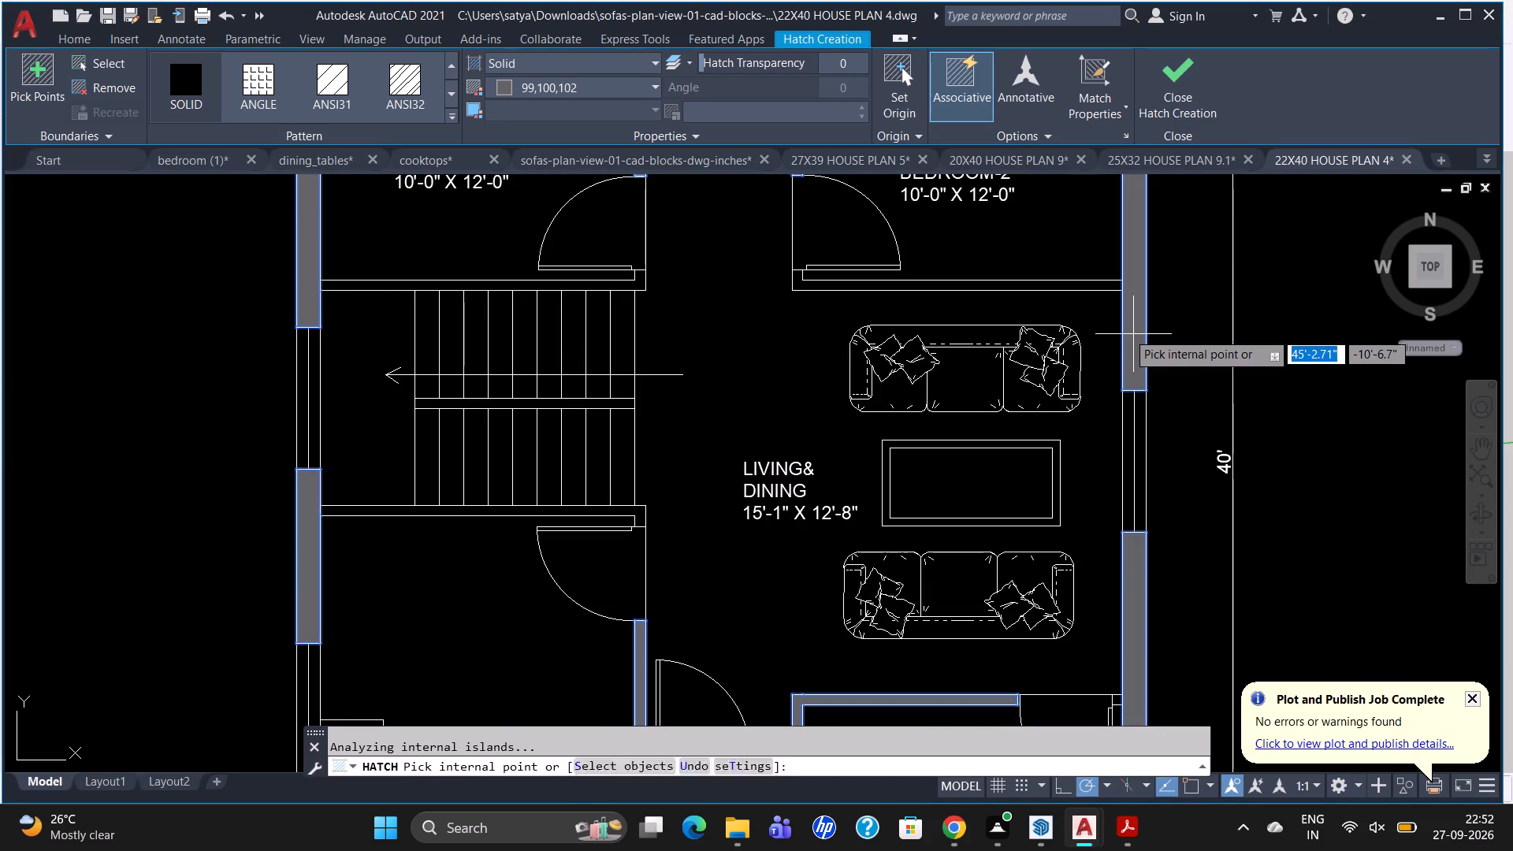
Hatch the inner walls below BEDROOM-2 and BEDROOM-1 and the wall between the staircase and the kitchen.
{"action": "left_click", "coordinate": [1062, 286]}
{"action": "scroll", "coordinate": [1063, 293], "scroll_direction": "down", "scroll_amount": 2}
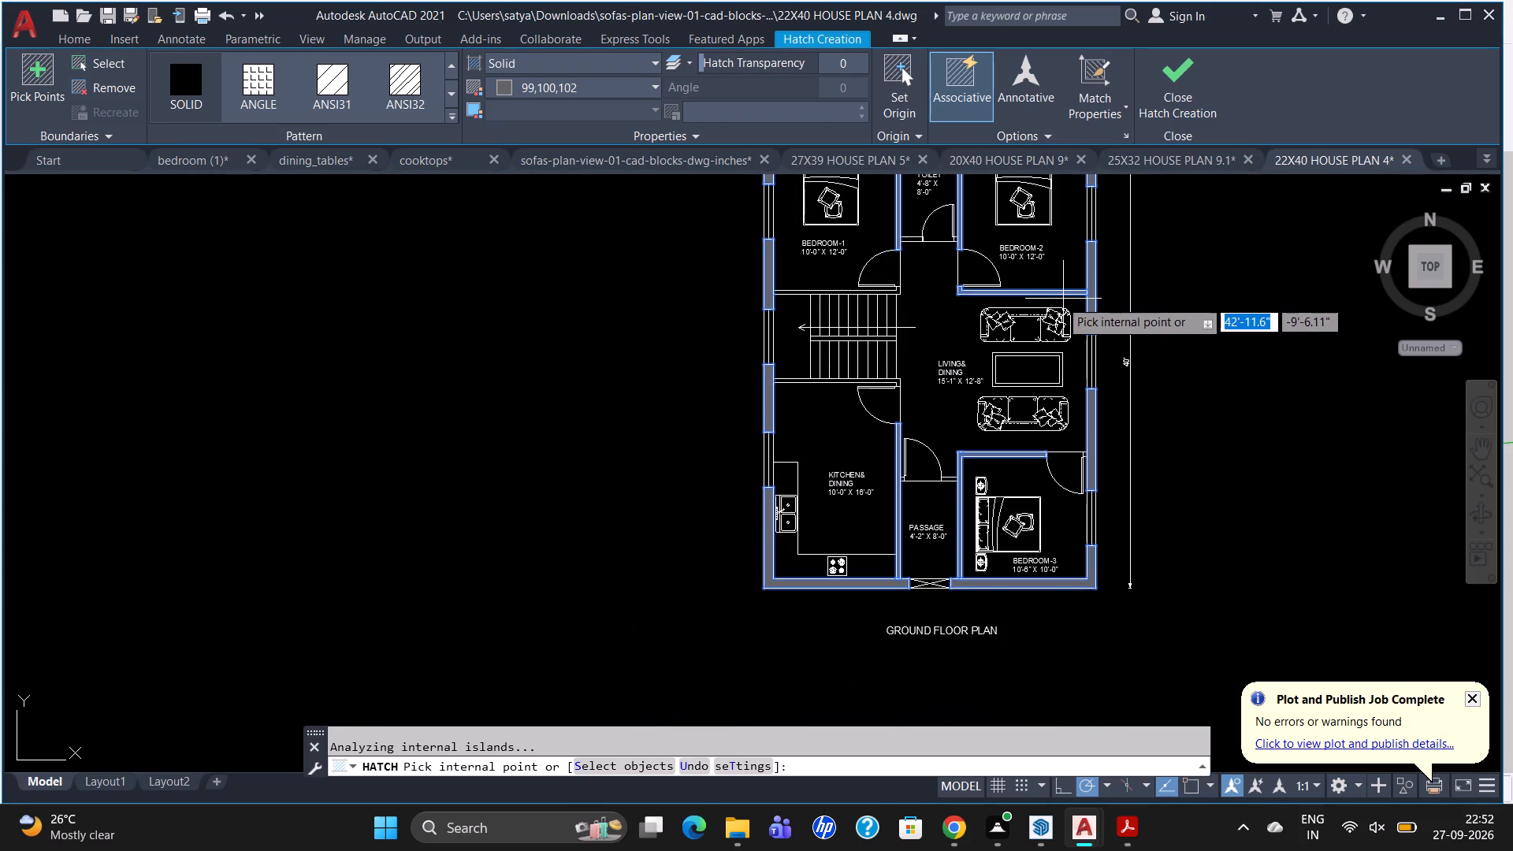
{"action": "scroll", "coordinate": [842, 274], "scroll_direction": "up", "scroll_amount": 2}
{"action": "left_click", "coordinate": [831, 321]}
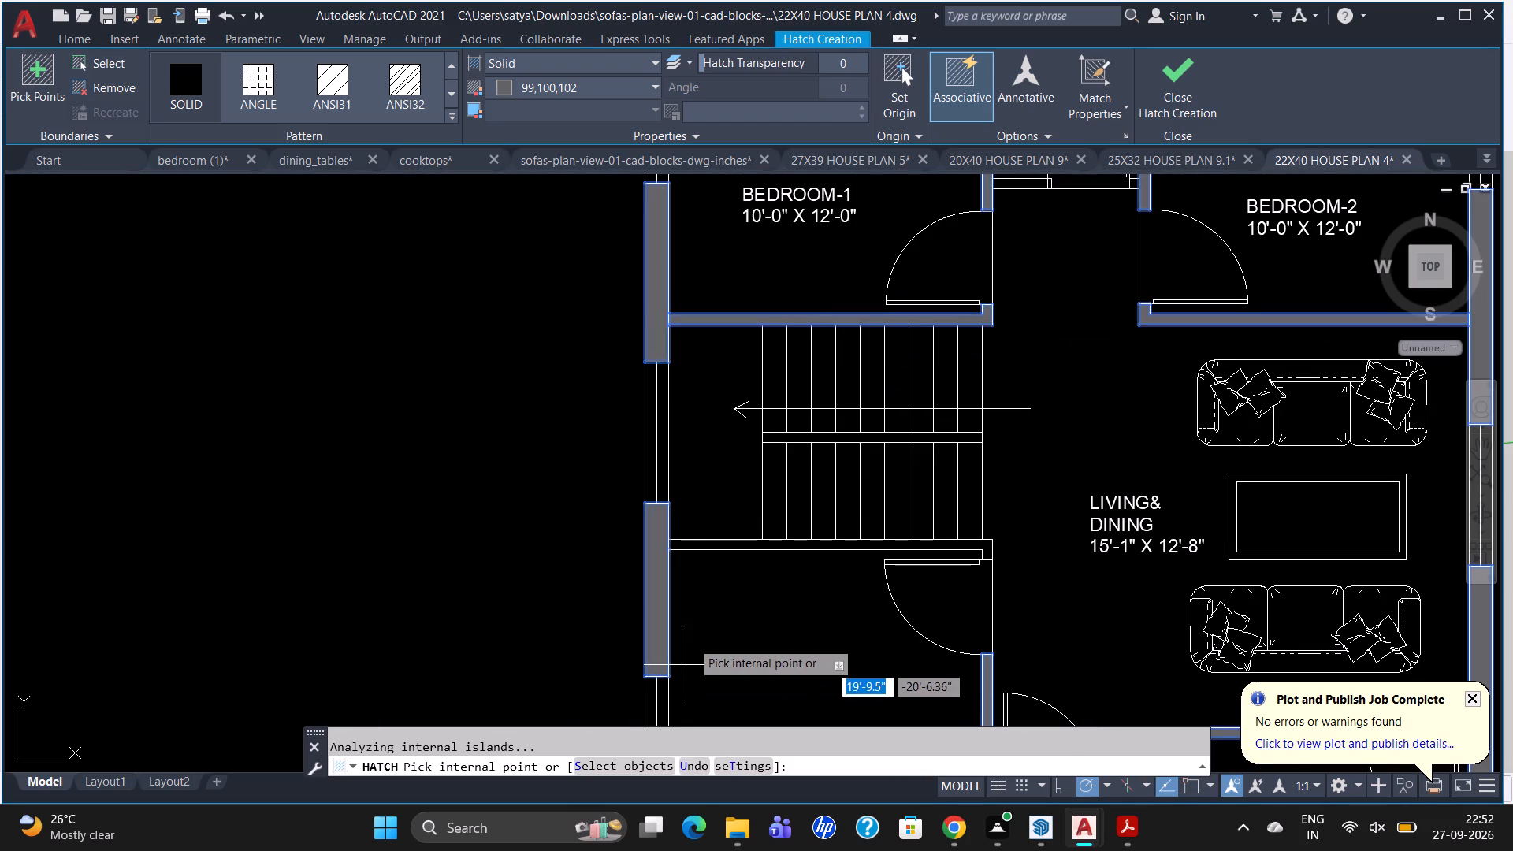
{"action": "left_click", "coordinate": [723, 545]}
Hatch the short wall pieces on both sides of the TOILET door and finish the wall hatch.
{"action": "scroll", "coordinate": [721, 551], "scroll_direction": "down", "scroll_amount": 3}
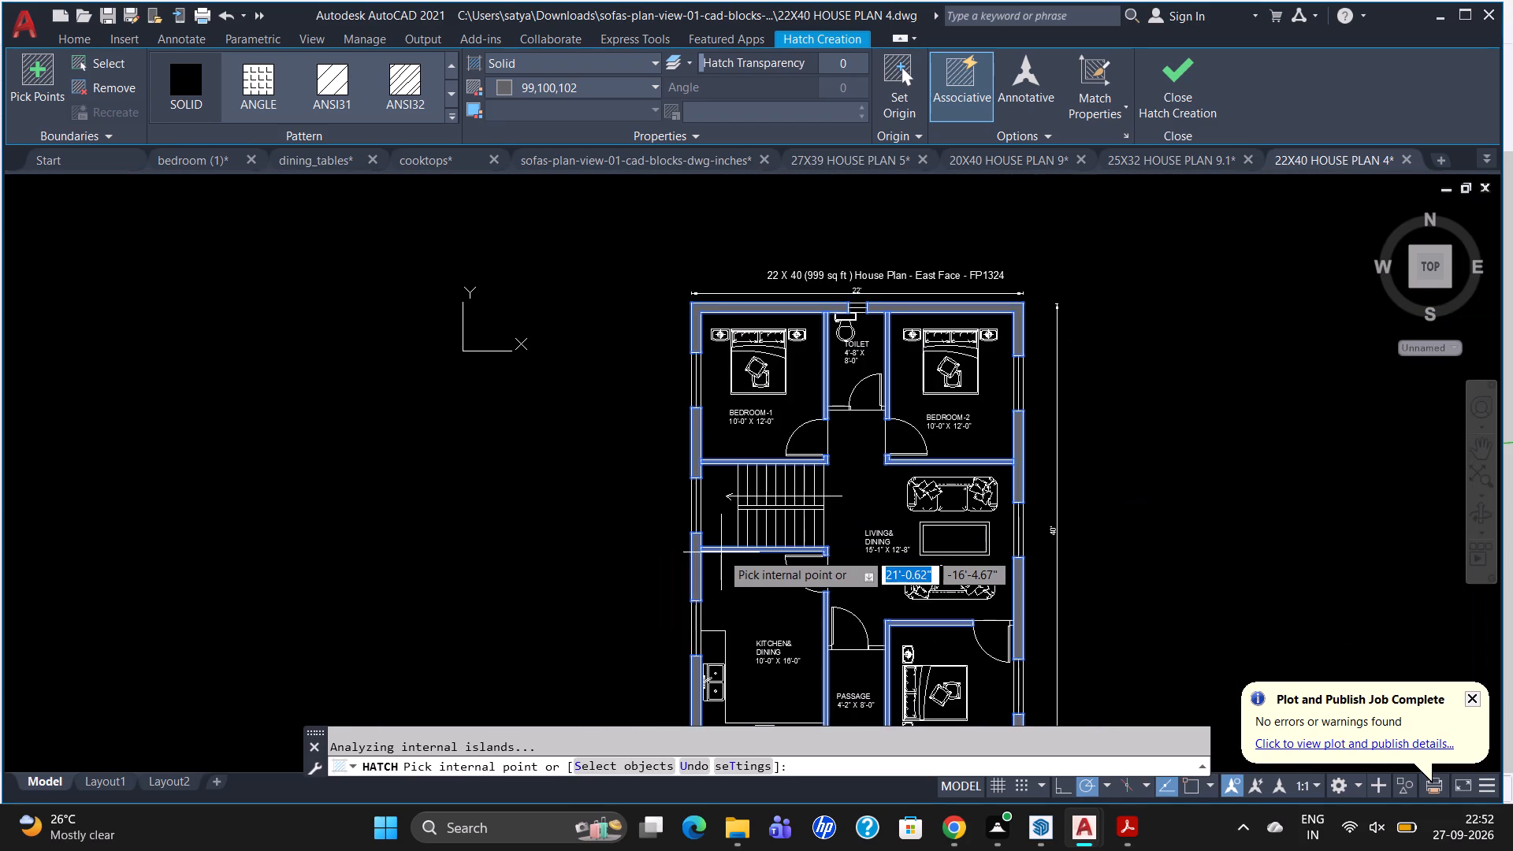
{"action": "scroll", "coordinate": [831, 404], "scroll_direction": "up", "scroll_amount": 3}
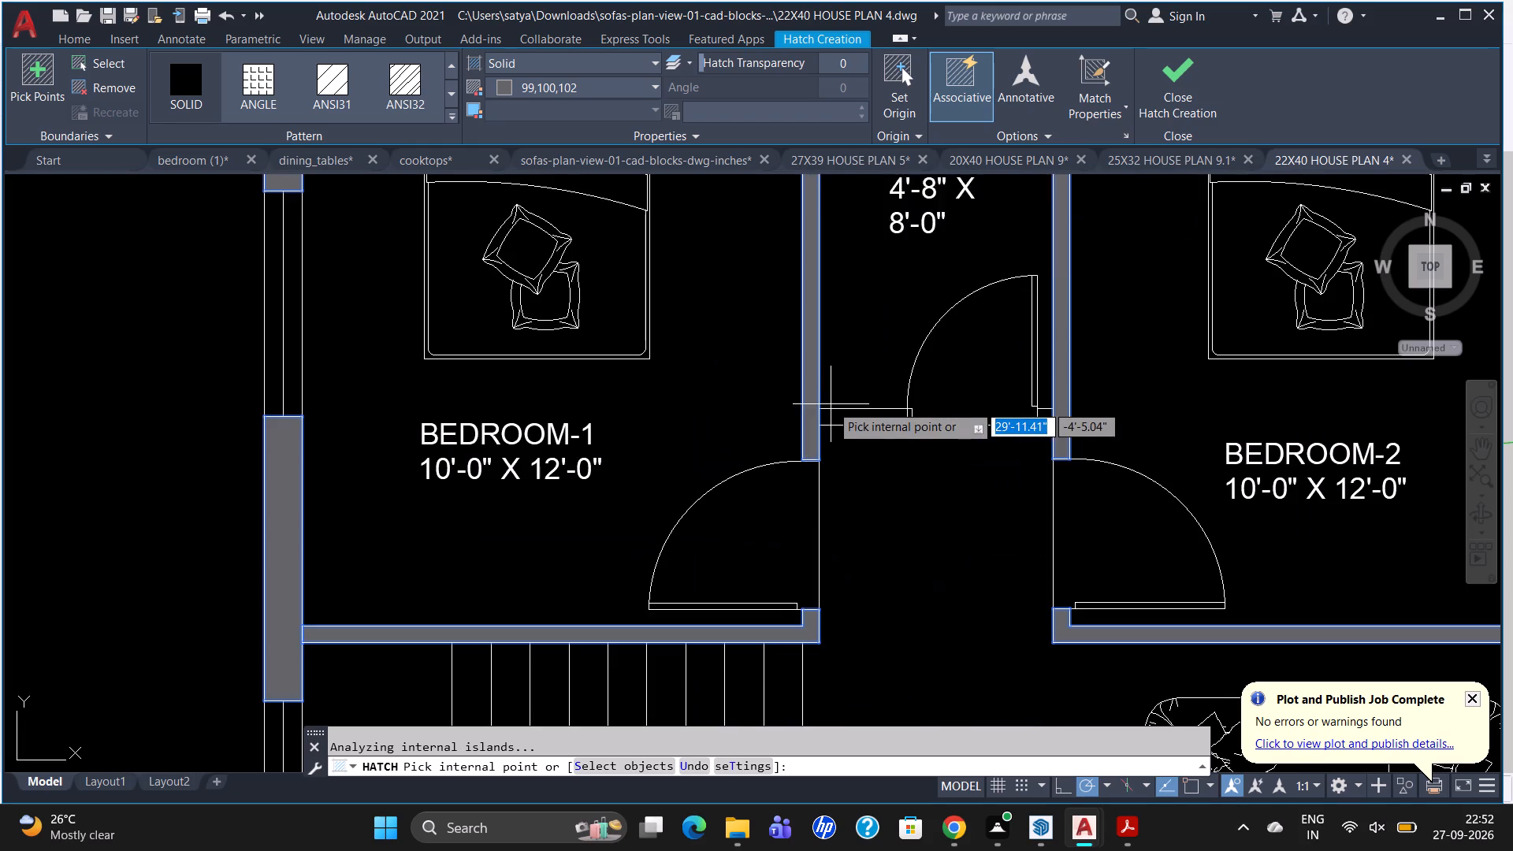
{"action": "left_click", "coordinate": [842, 417]}
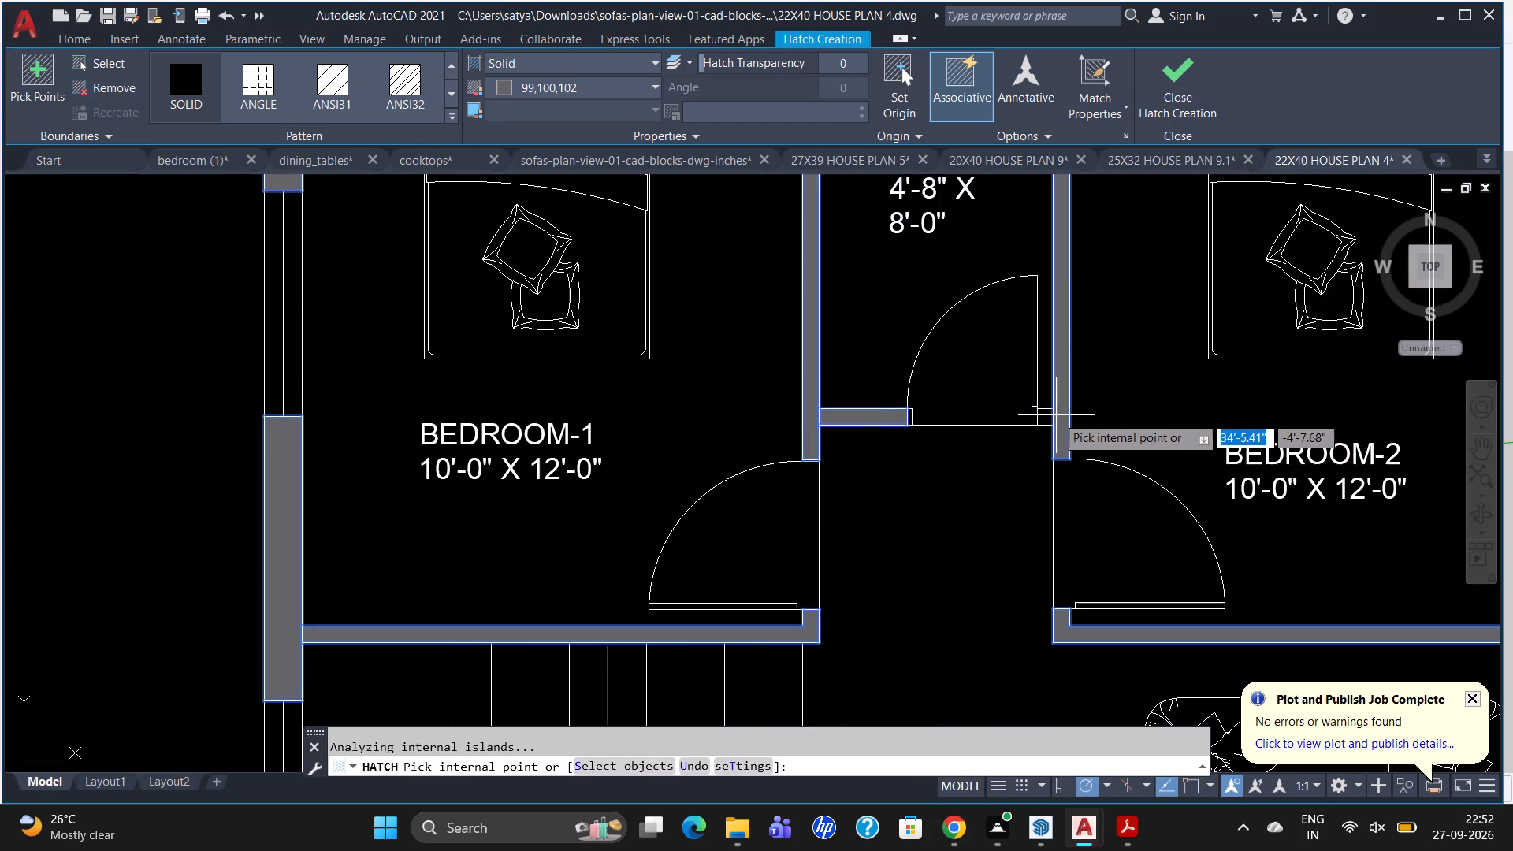
{"action": "left_click", "coordinate": [1048, 416]}
{"action": "scroll", "coordinate": [1045, 418], "scroll_direction": "down", "scroll_amount": 2}
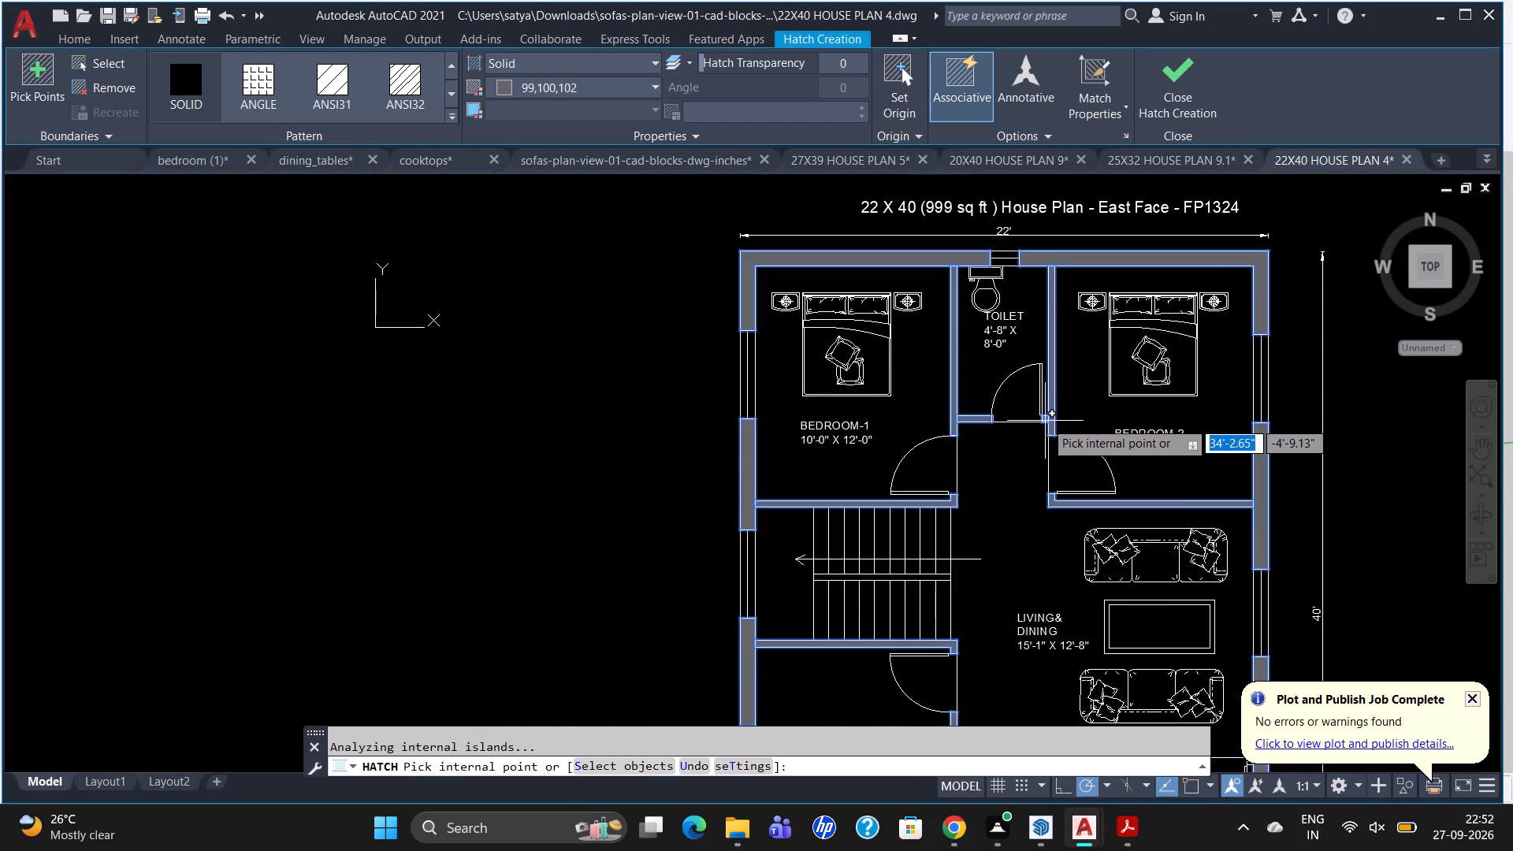
{"action": "scroll", "coordinate": [1045, 422], "scroll_direction": "down", "scroll_amount": 2}
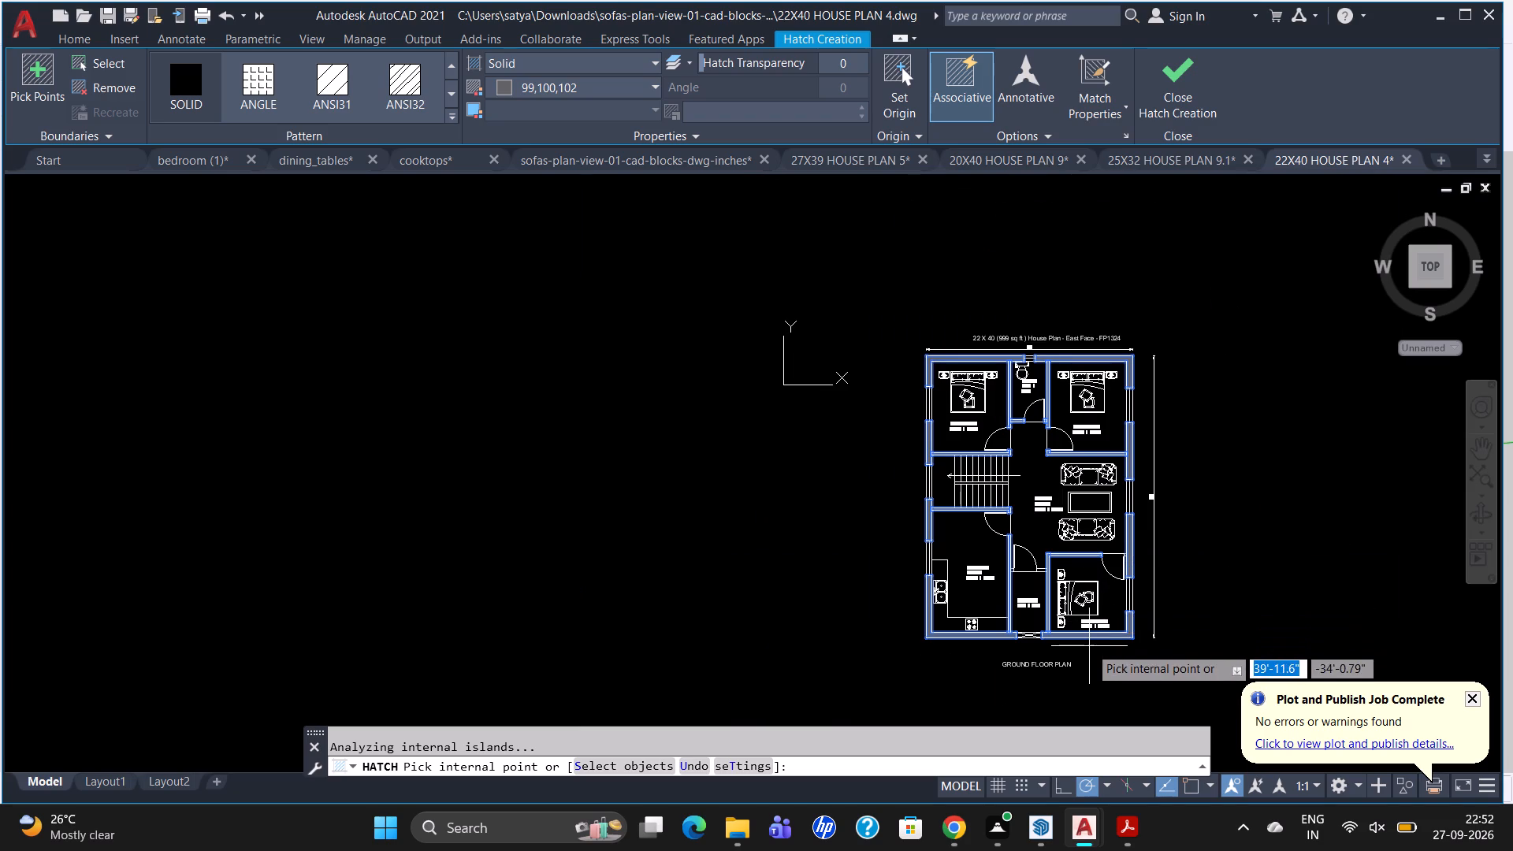
{"action": "scroll", "coordinate": [1092, 641], "scroll_direction": "up", "scroll_amount": 1}
{"action": "key", "text": "Escape"}
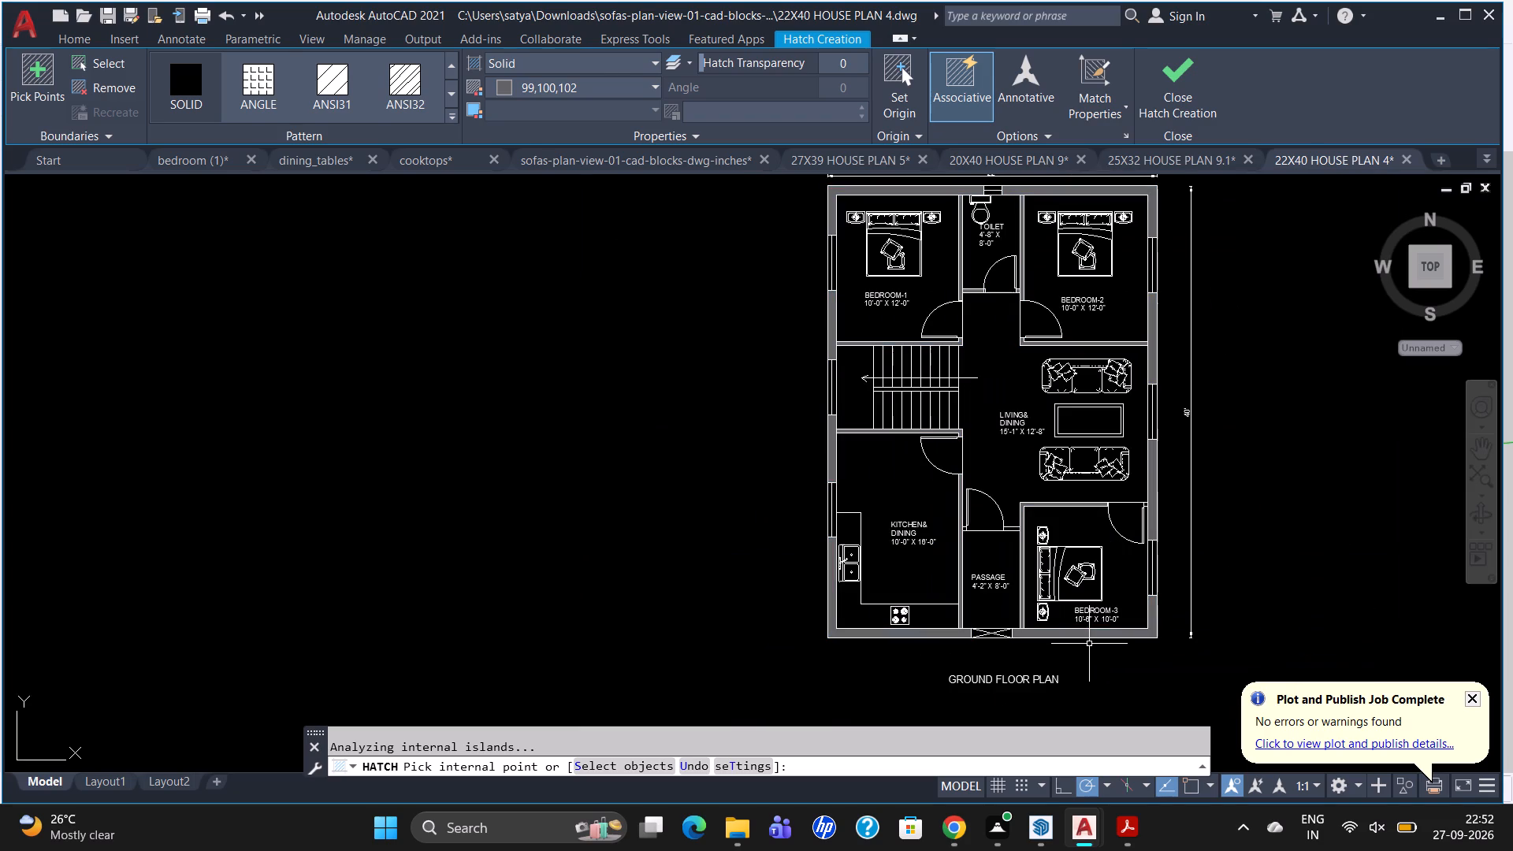
Change the colour of all seven windows in the outer walls, including the TOILET window, to colour 200 (purple).
{"action": "left_click", "coordinate": [1152, 553]}
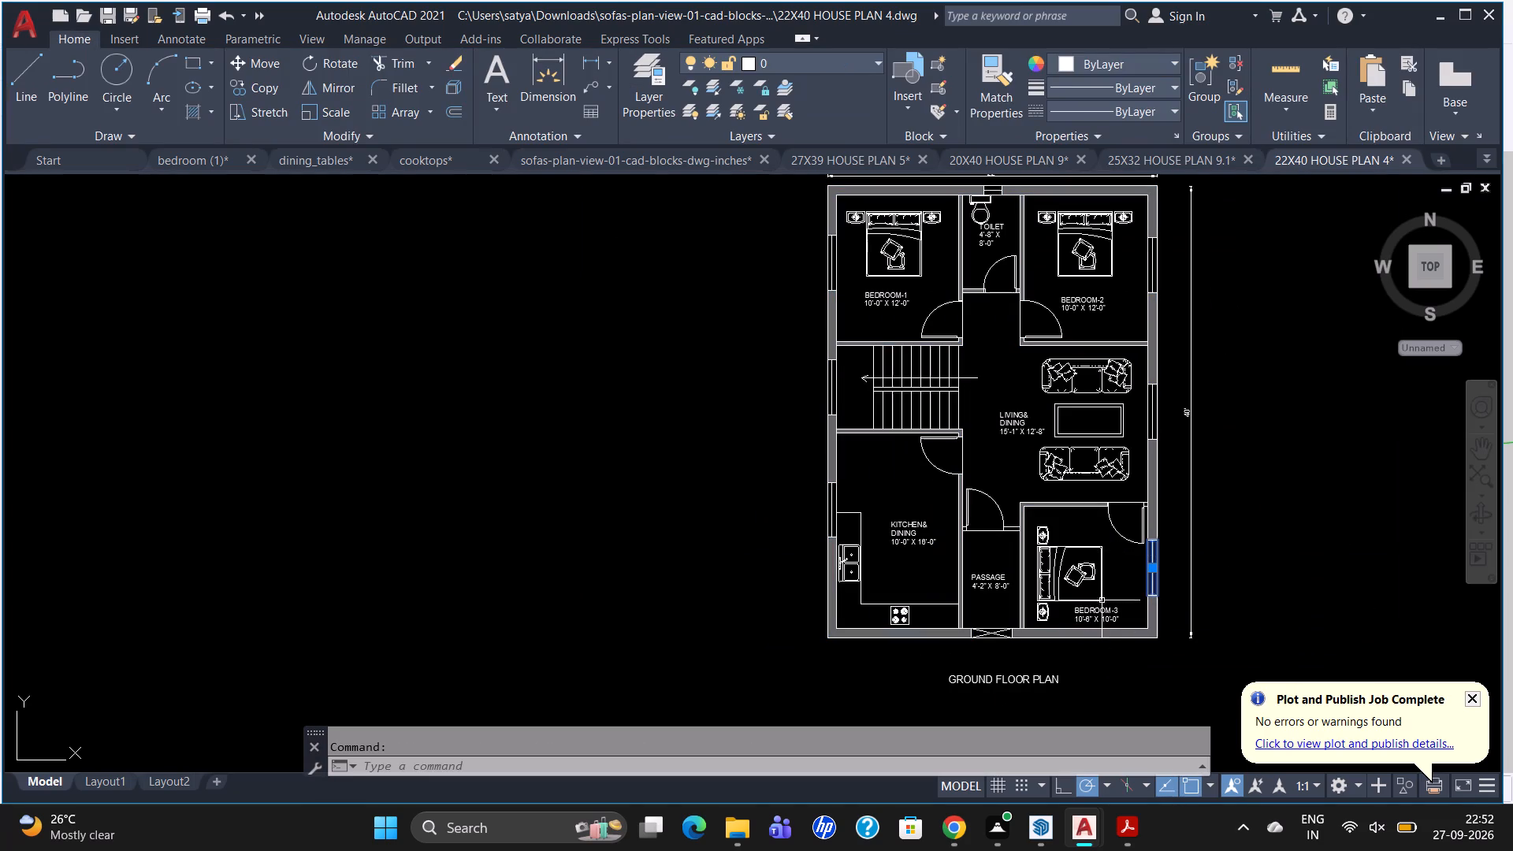
{"action": "left_click", "coordinate": [829, 507]}
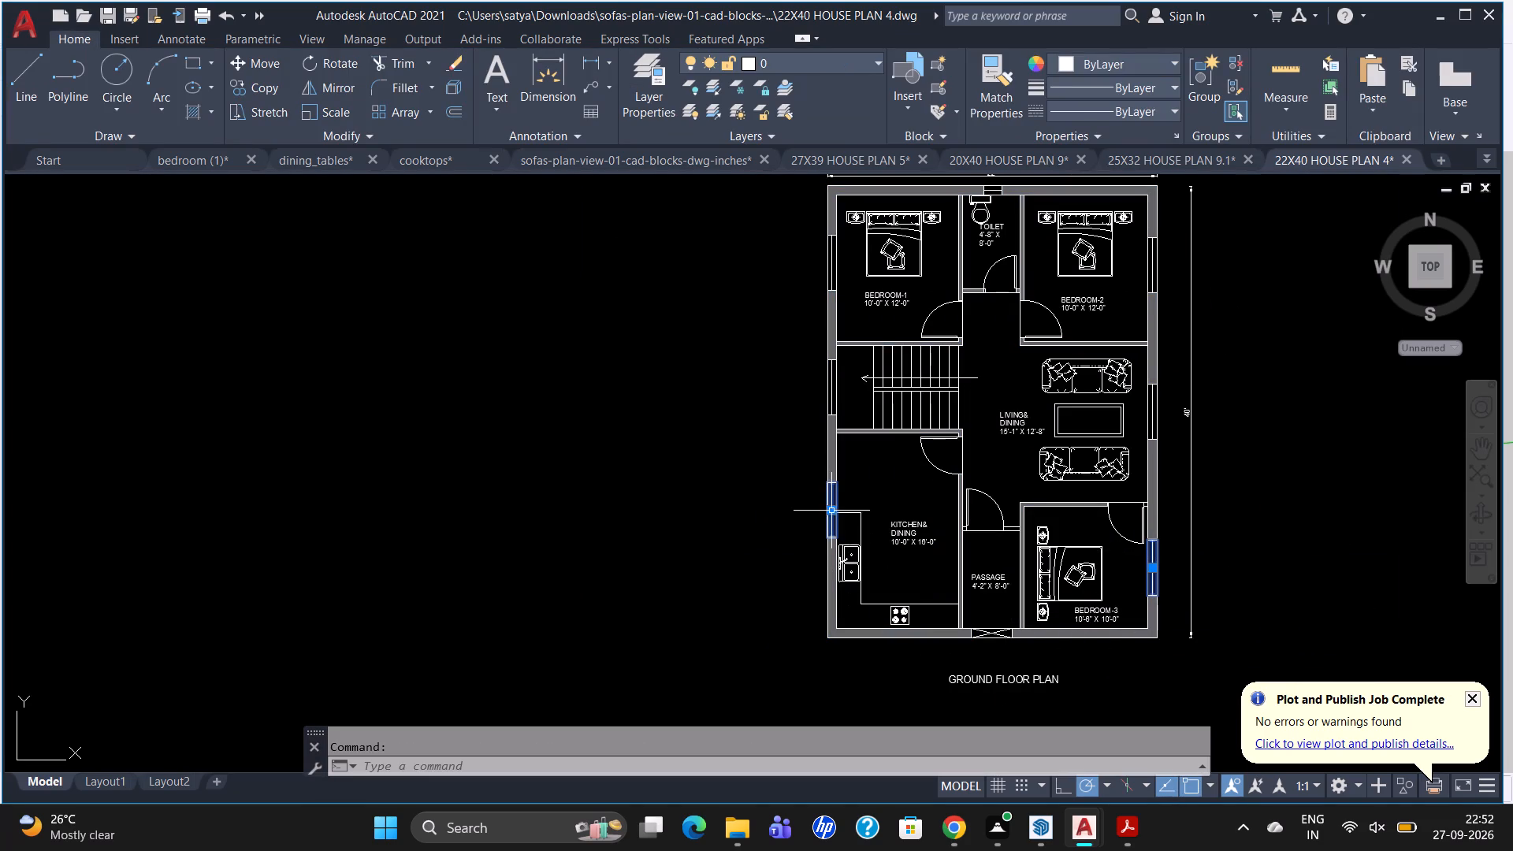
{"action": "left_click", "coordinate": [830, 391]}
{"action": "left_click", "coordinate": [831, 269]}
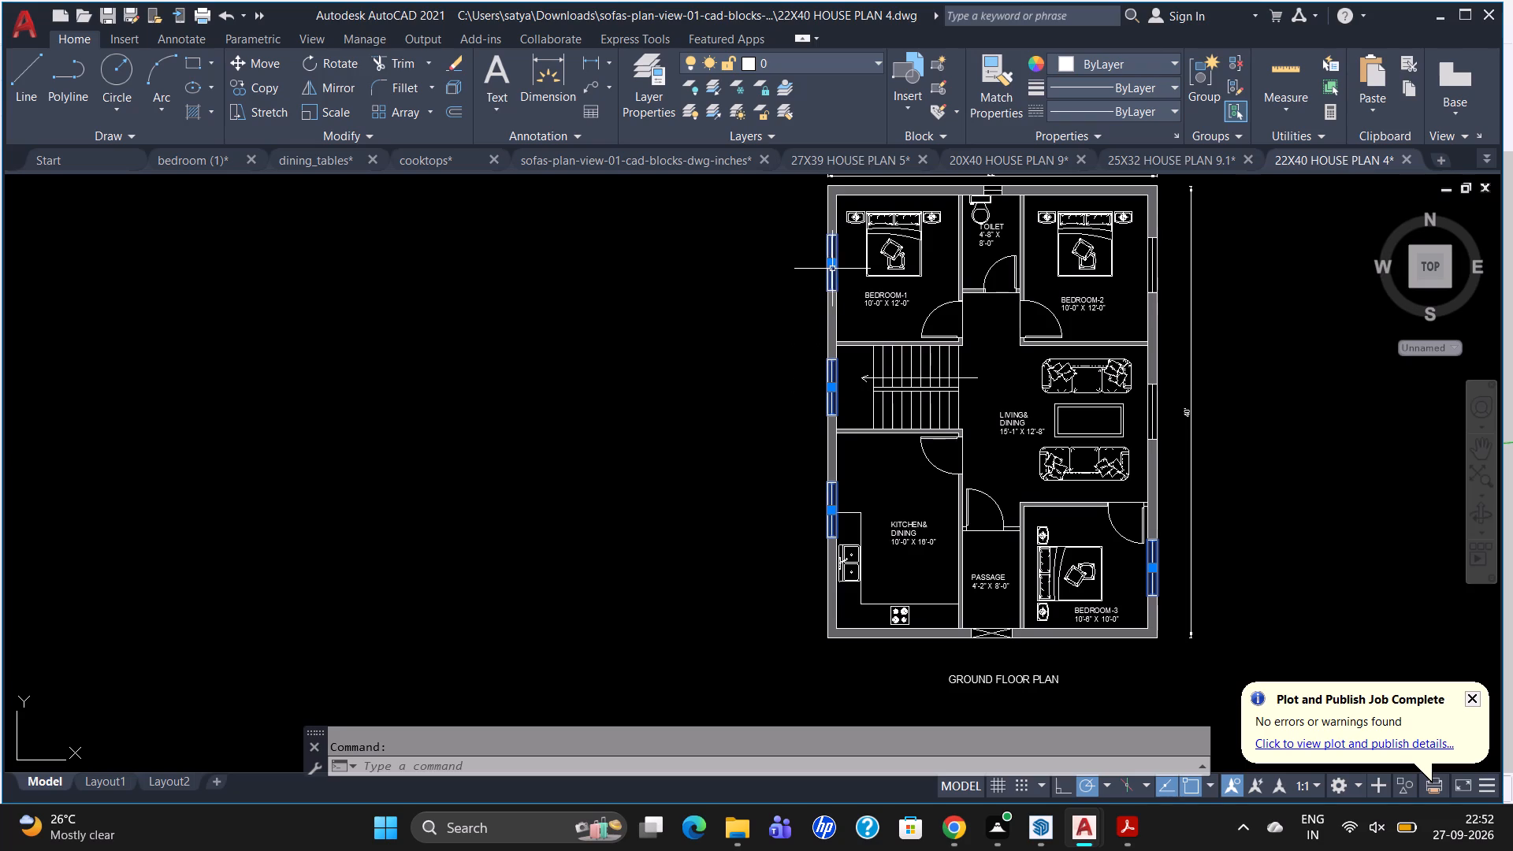
{"action": "left_click", "coordinate": [994, 190]}
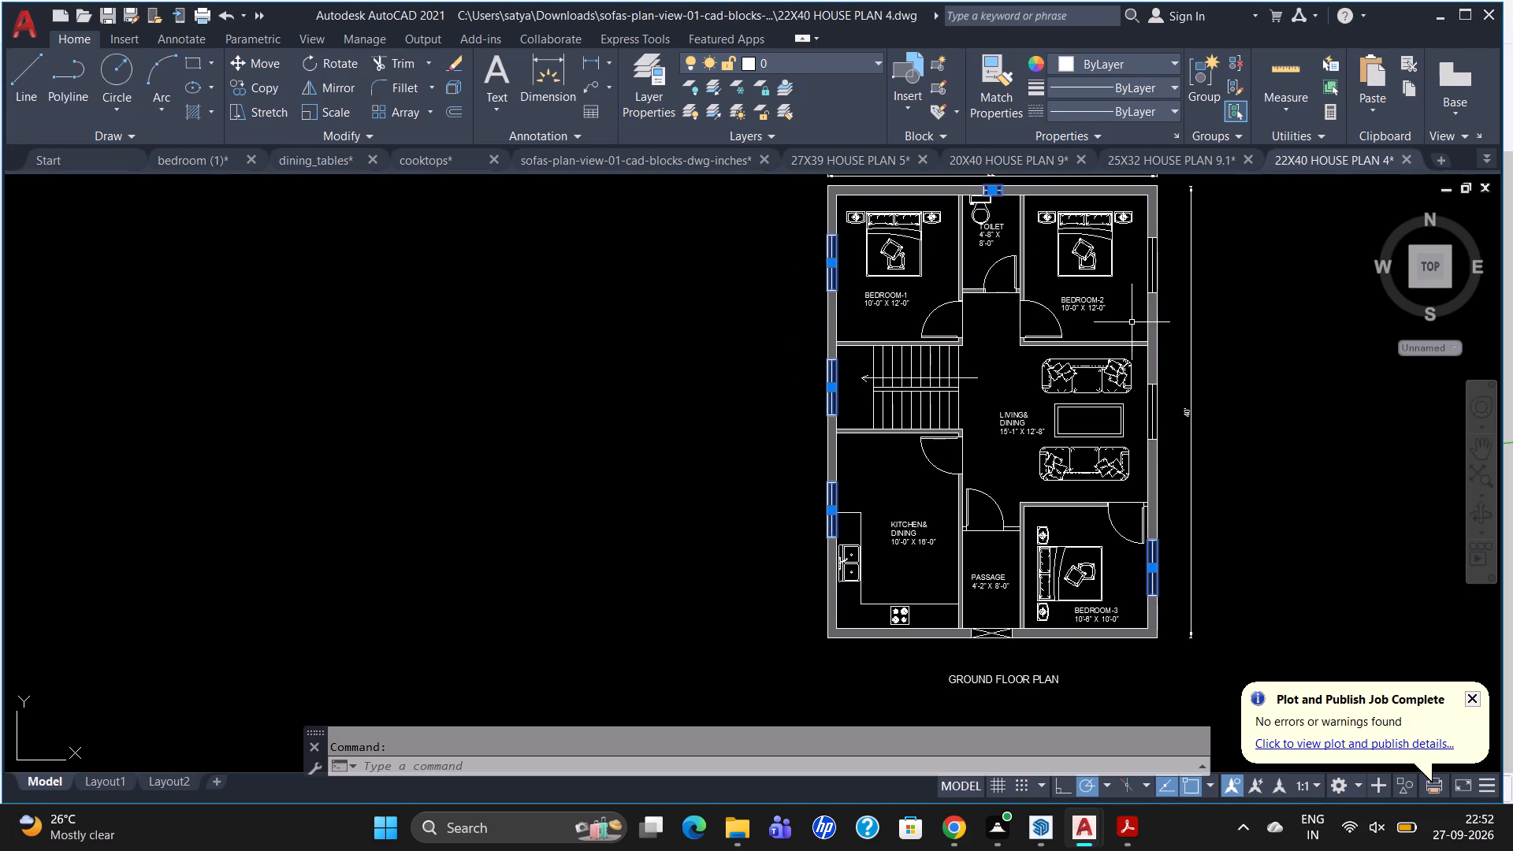
{"action": "left_click", "coordinate": [1150, 258]}
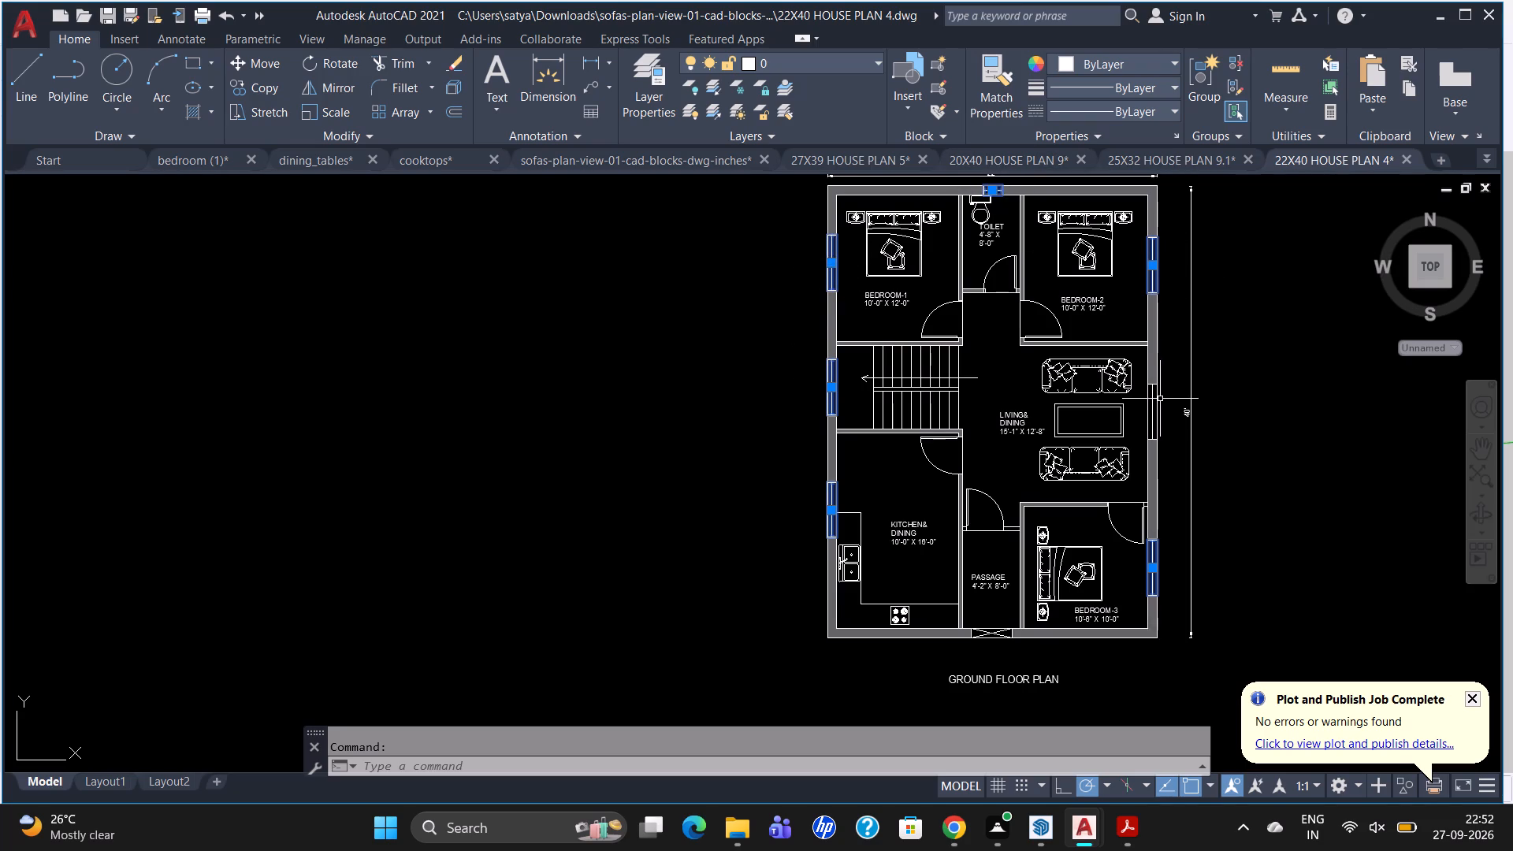
{"action": "left_click", "coordinate": [1158, 399]}
{"action": "right_click", "coordinate": [1152, 403]}
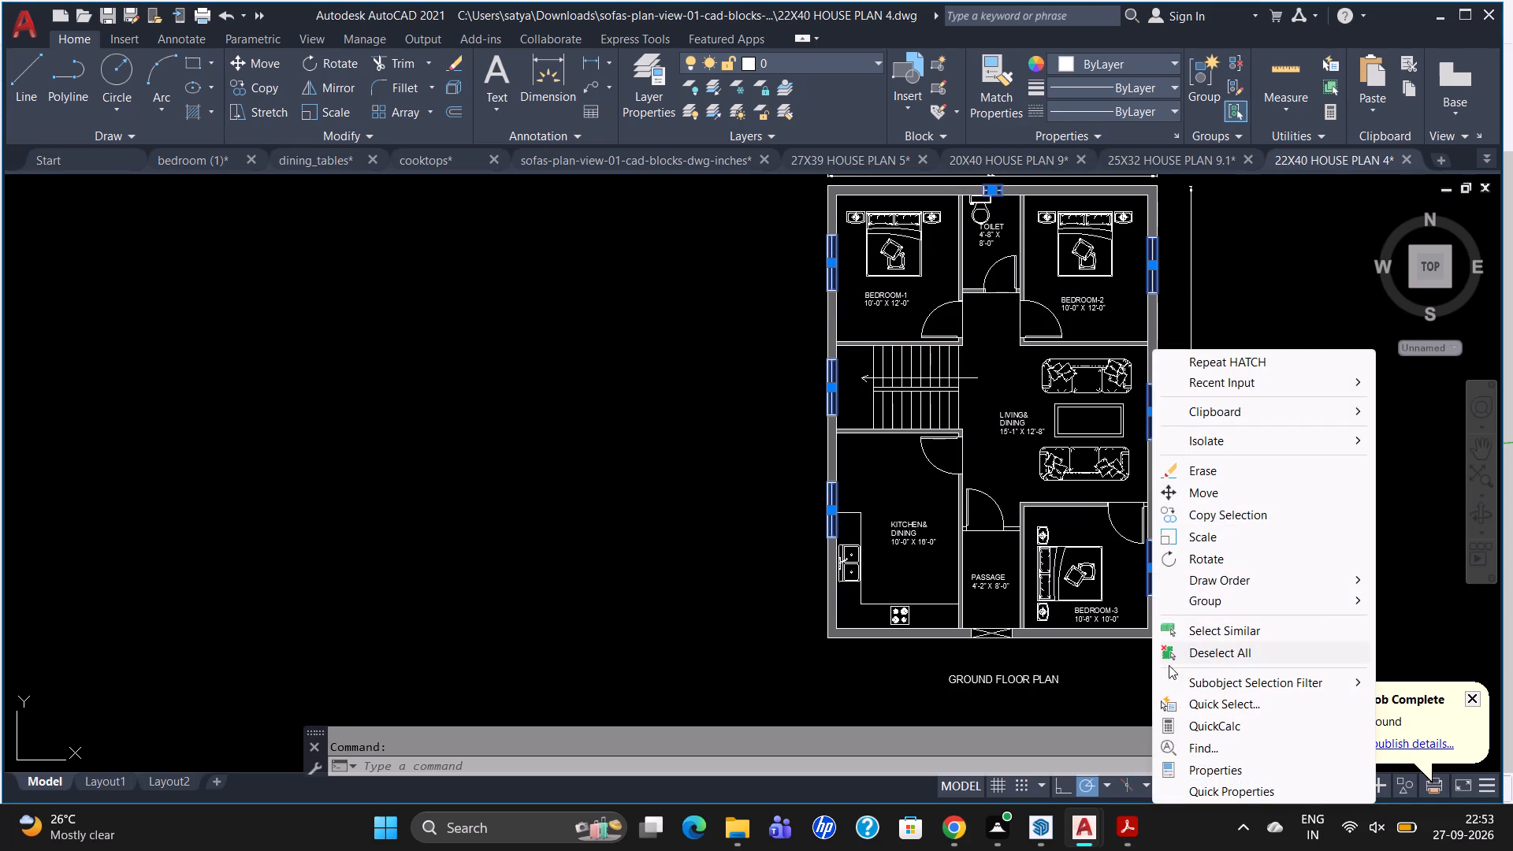
{"action": "left_click", "coordinate": [1198, 759]}
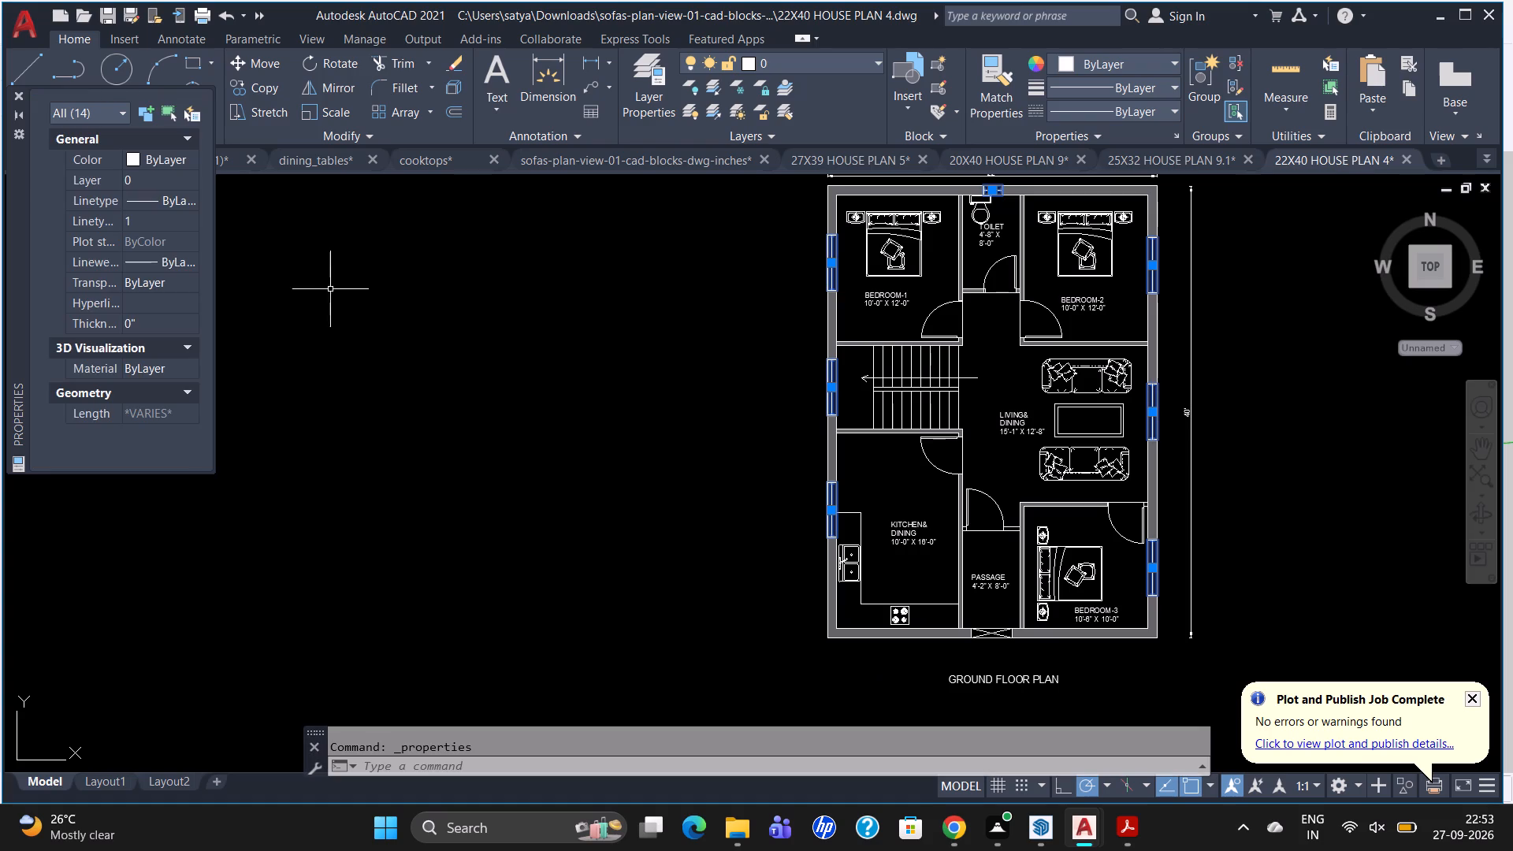
{"action": "left_click", "coordinate": [174, 164]}
{"action": "left_click", "coordinate": [174, 165]}
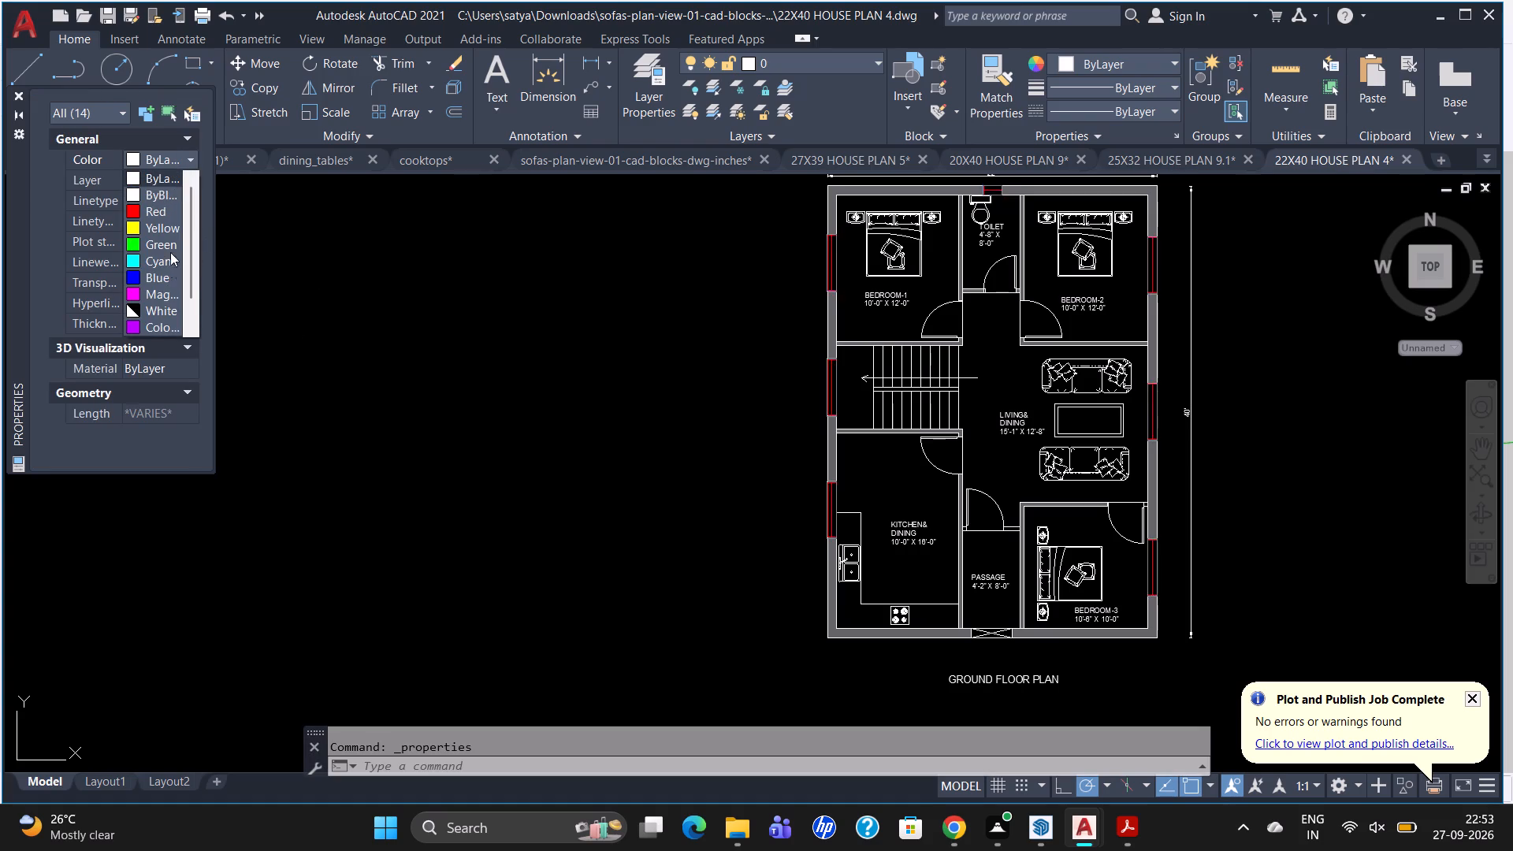
{"action": "left_click", "coordinate": [169, 323]}
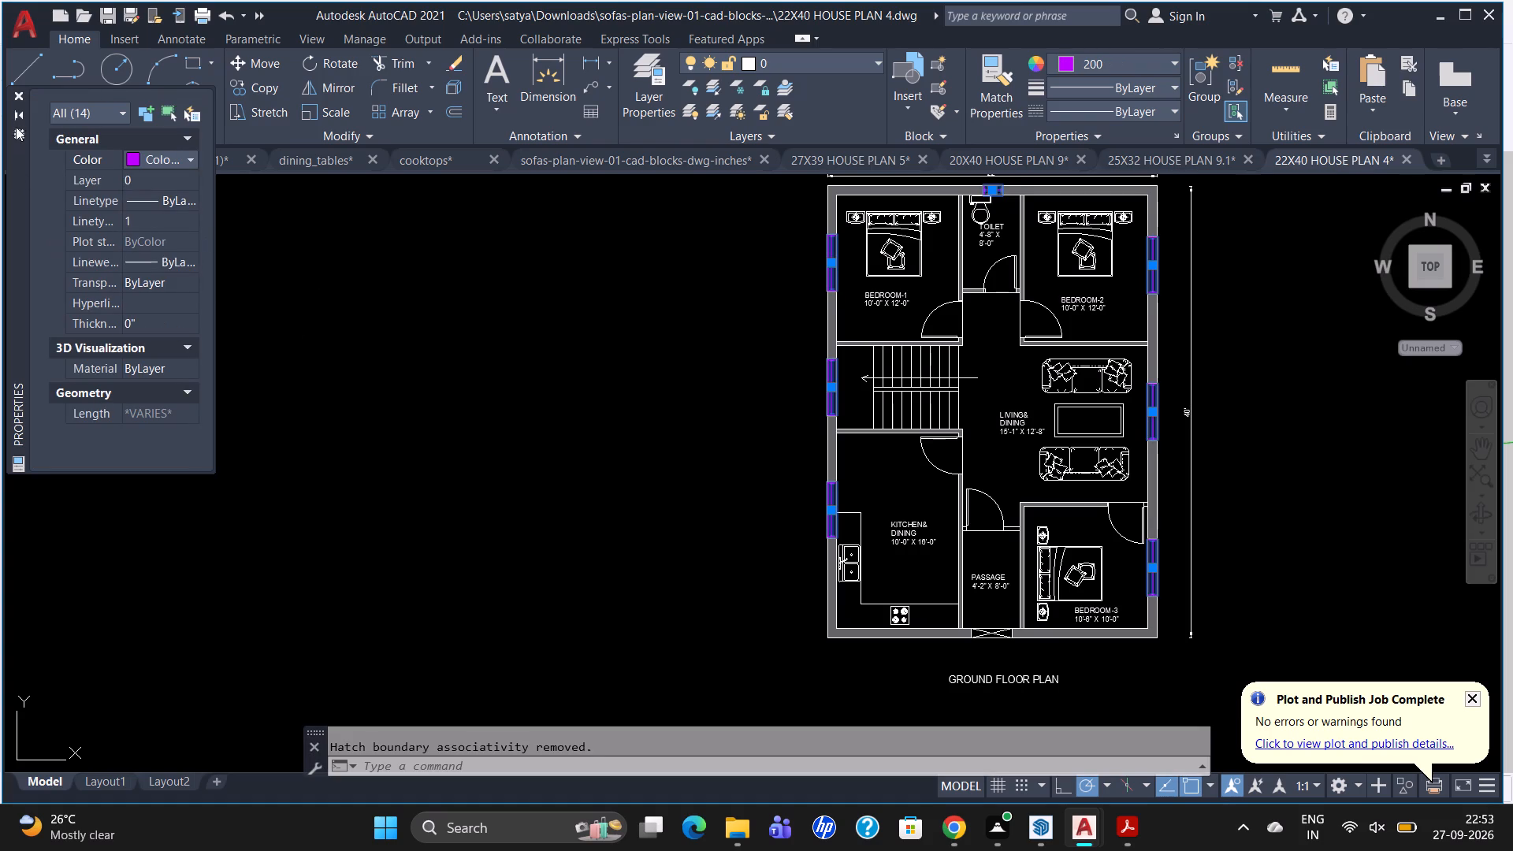
{"action": "left_click", "coordinate": [20, 97]}
{"action": "key", "text": "Escape"}
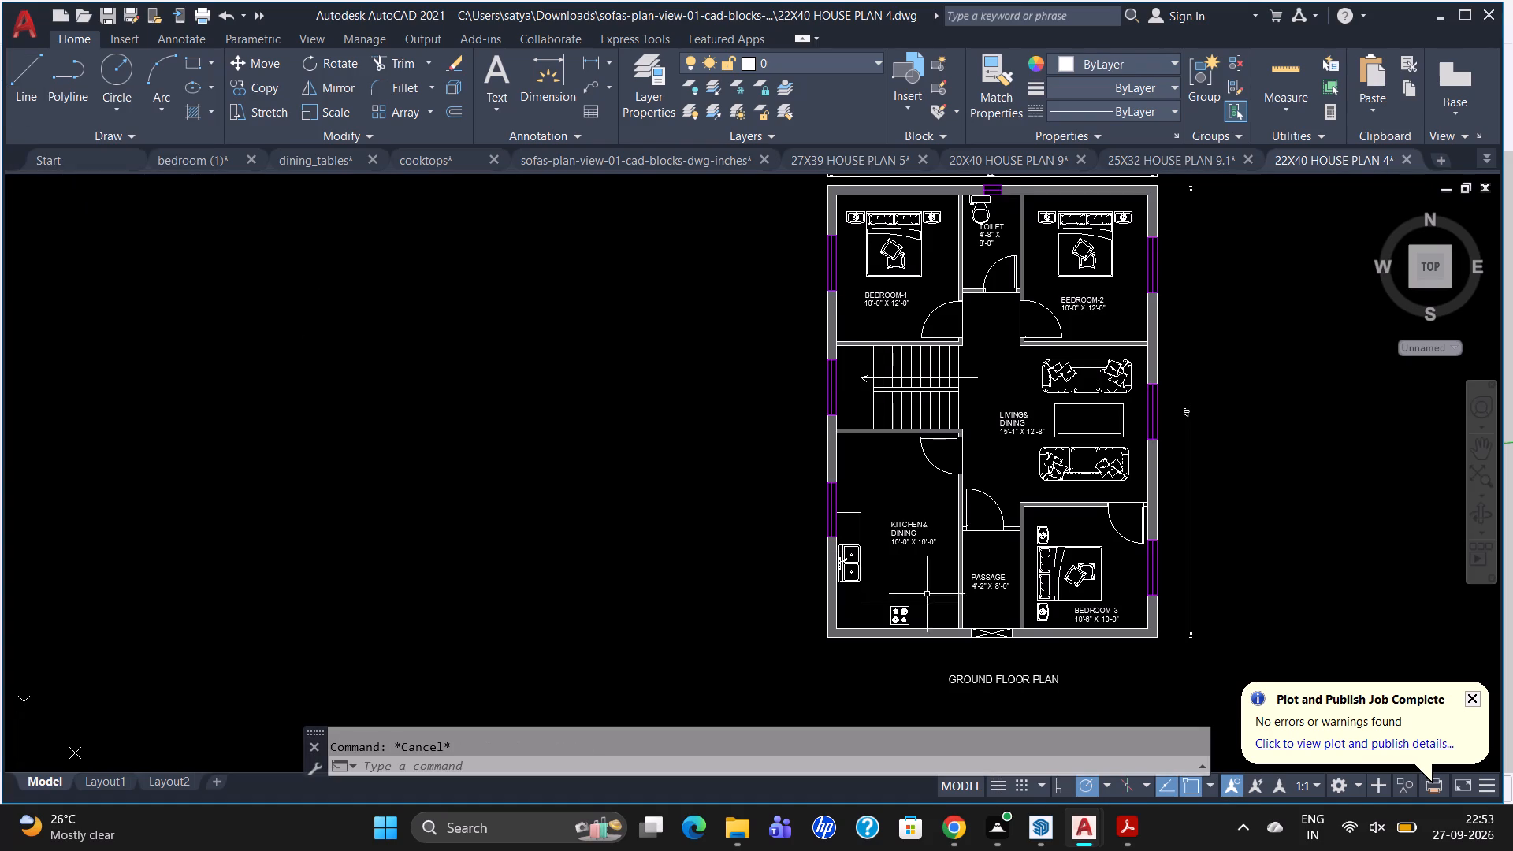
{"action": "key", "text": "Escape"}
Change the two crossing diagonal lines in the PASSAGE's outer wall opening to Red.
{"action": "scroll", "coordinate": [987, 624], "scroll_direction": "up", "scroll_amount": 3}
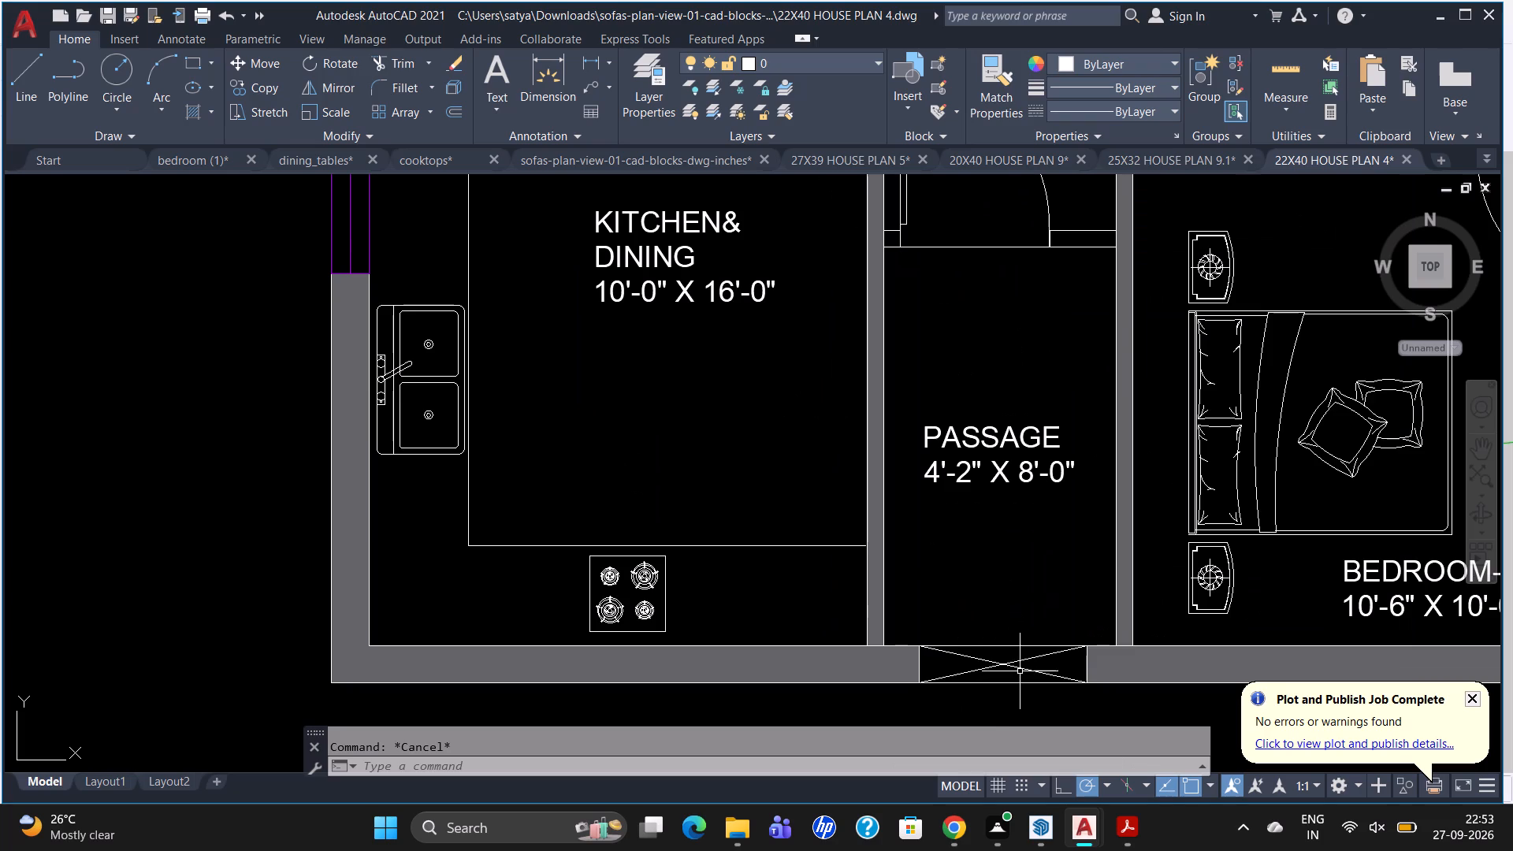
{"action": "left_click", "coordinate": [1020, 671]}
{"action": "left_click", "coordinate": [1018, 659]}
{"action": "right_click", "coordinate": [1016, 660]}
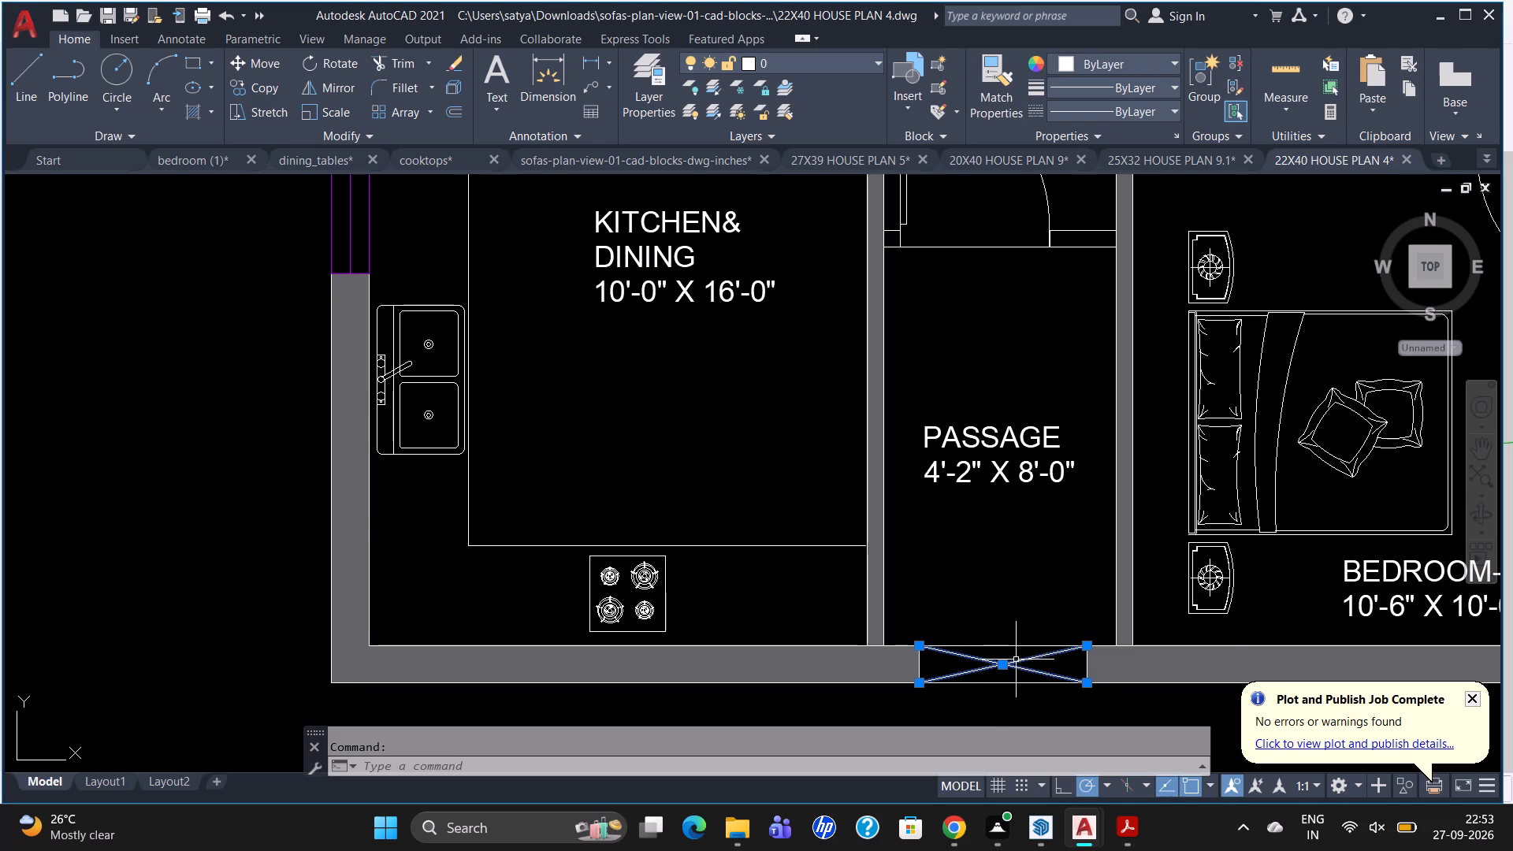
{"action": "left_click", "coordinate": [1039, 626]}
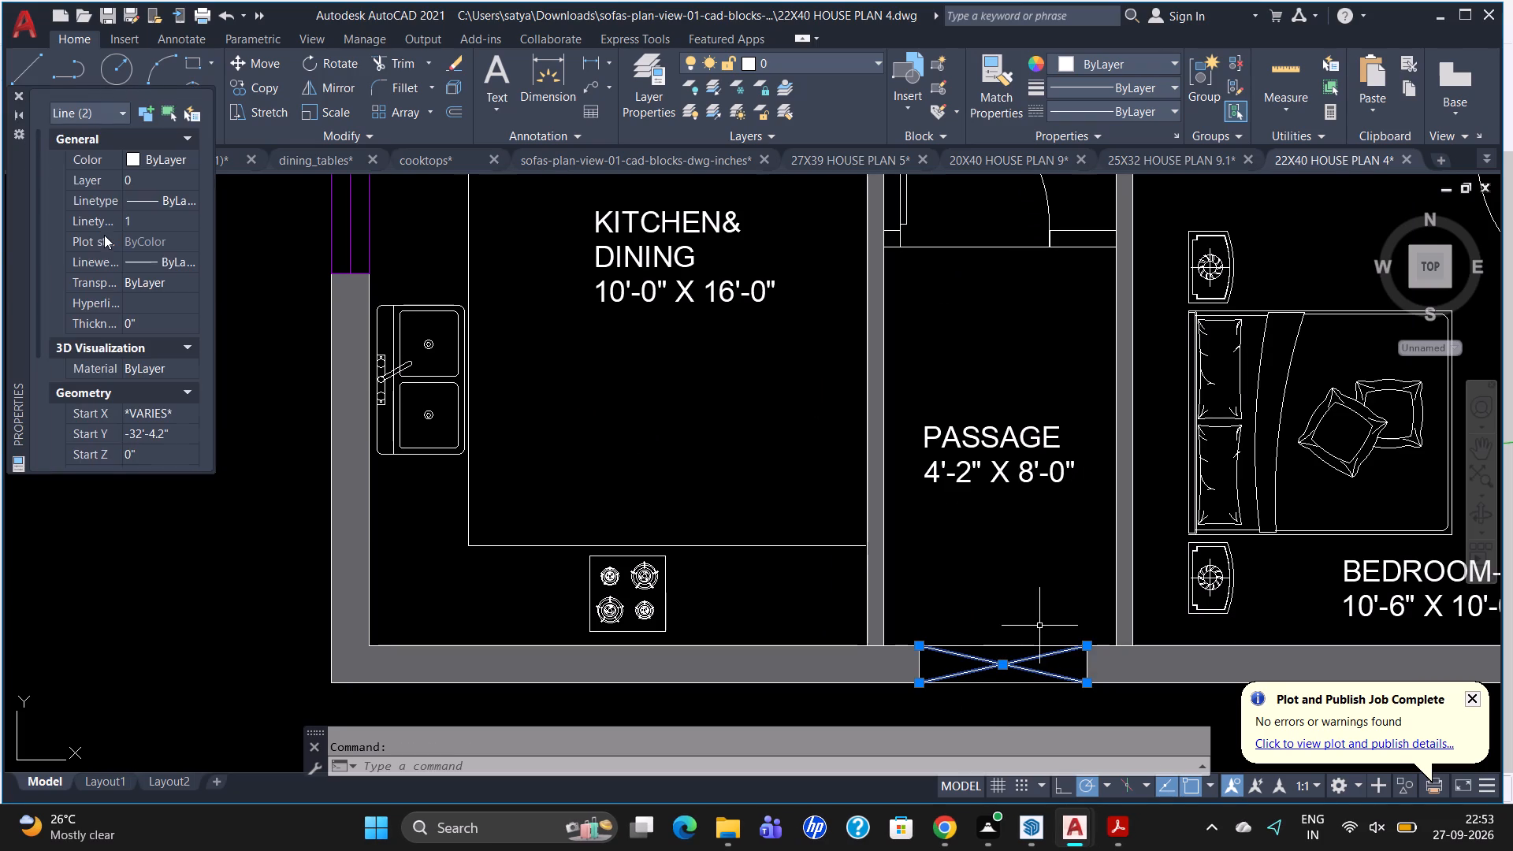
{"action": "left_click", "coordinate": [158, 162]}
{"action": "left_click", "coordinate": [157, 161]}
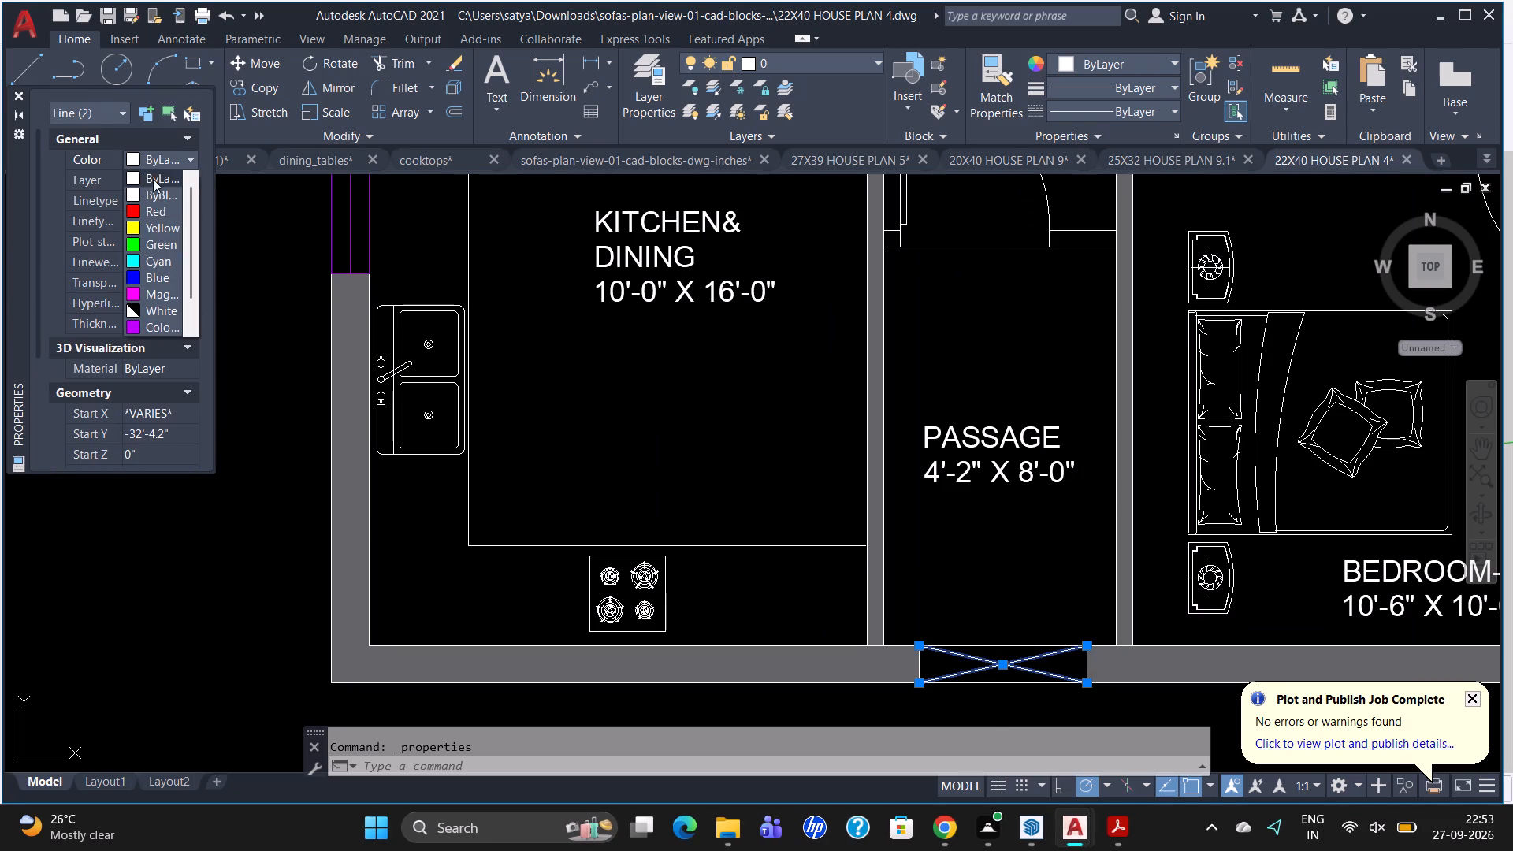
{"action": "left_click", "coordinate": [156, 208]}
{"action": "key", "text": "Escape"}
{"action": "key", "text": "Escape"}
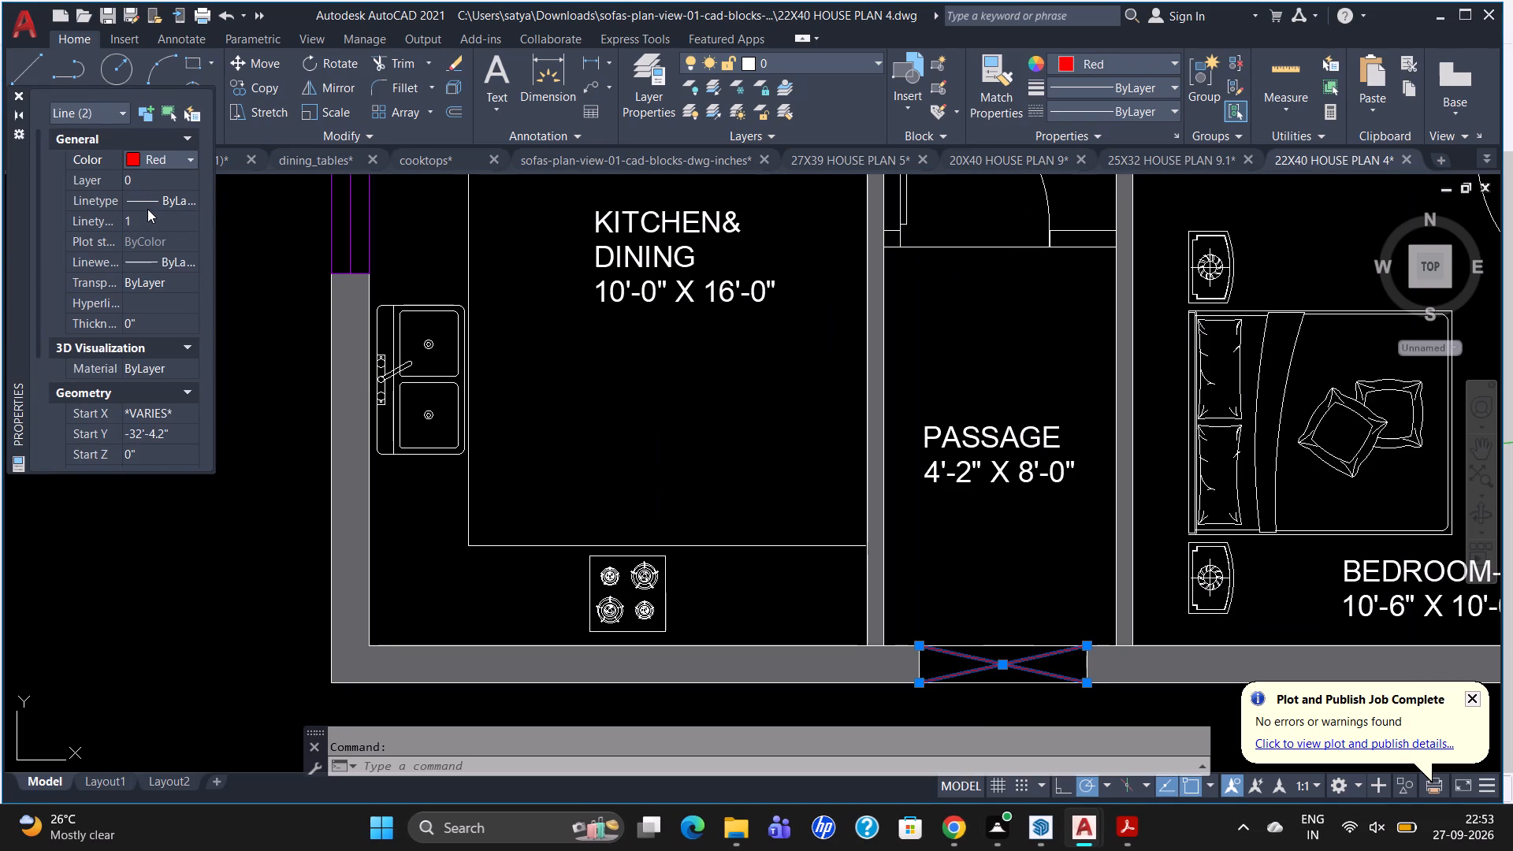
{"action": "key", "text": "Escape"}
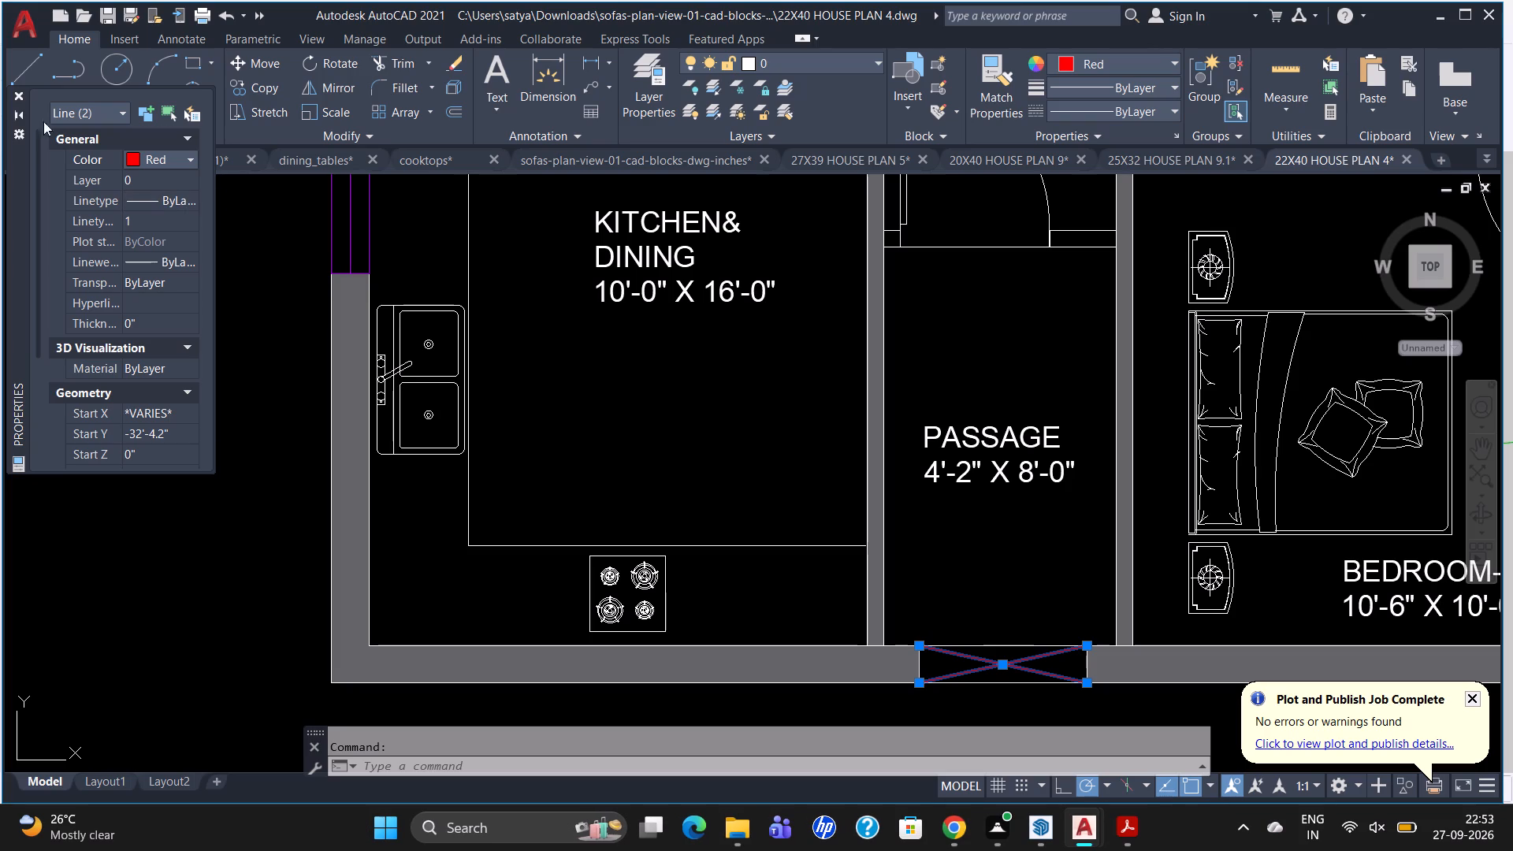
{"action": "left_click", "coordinate": [17, 97]}
{"action": "key", "text": "Escape"}
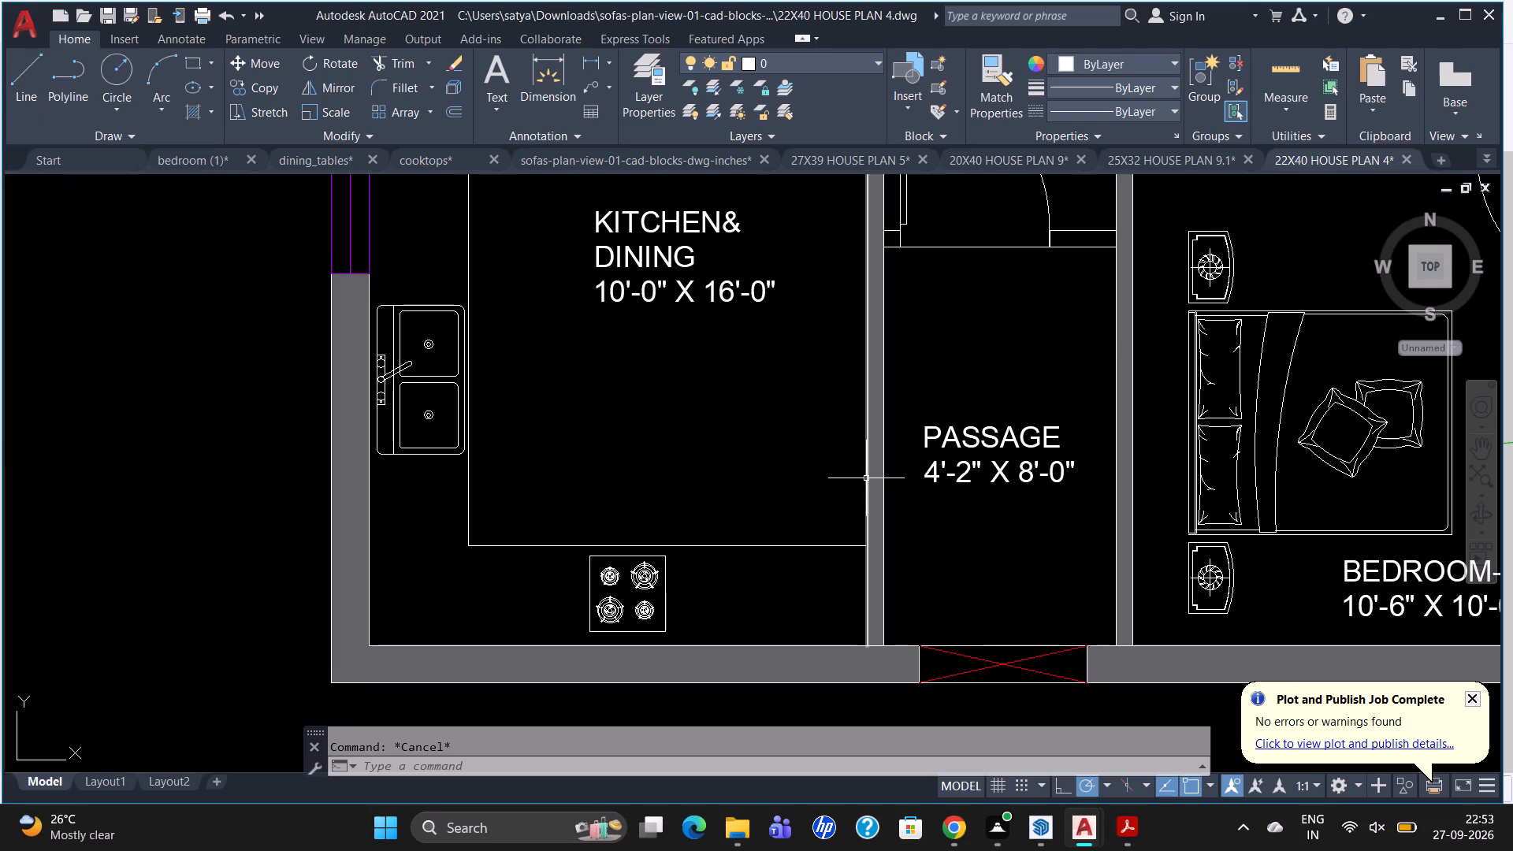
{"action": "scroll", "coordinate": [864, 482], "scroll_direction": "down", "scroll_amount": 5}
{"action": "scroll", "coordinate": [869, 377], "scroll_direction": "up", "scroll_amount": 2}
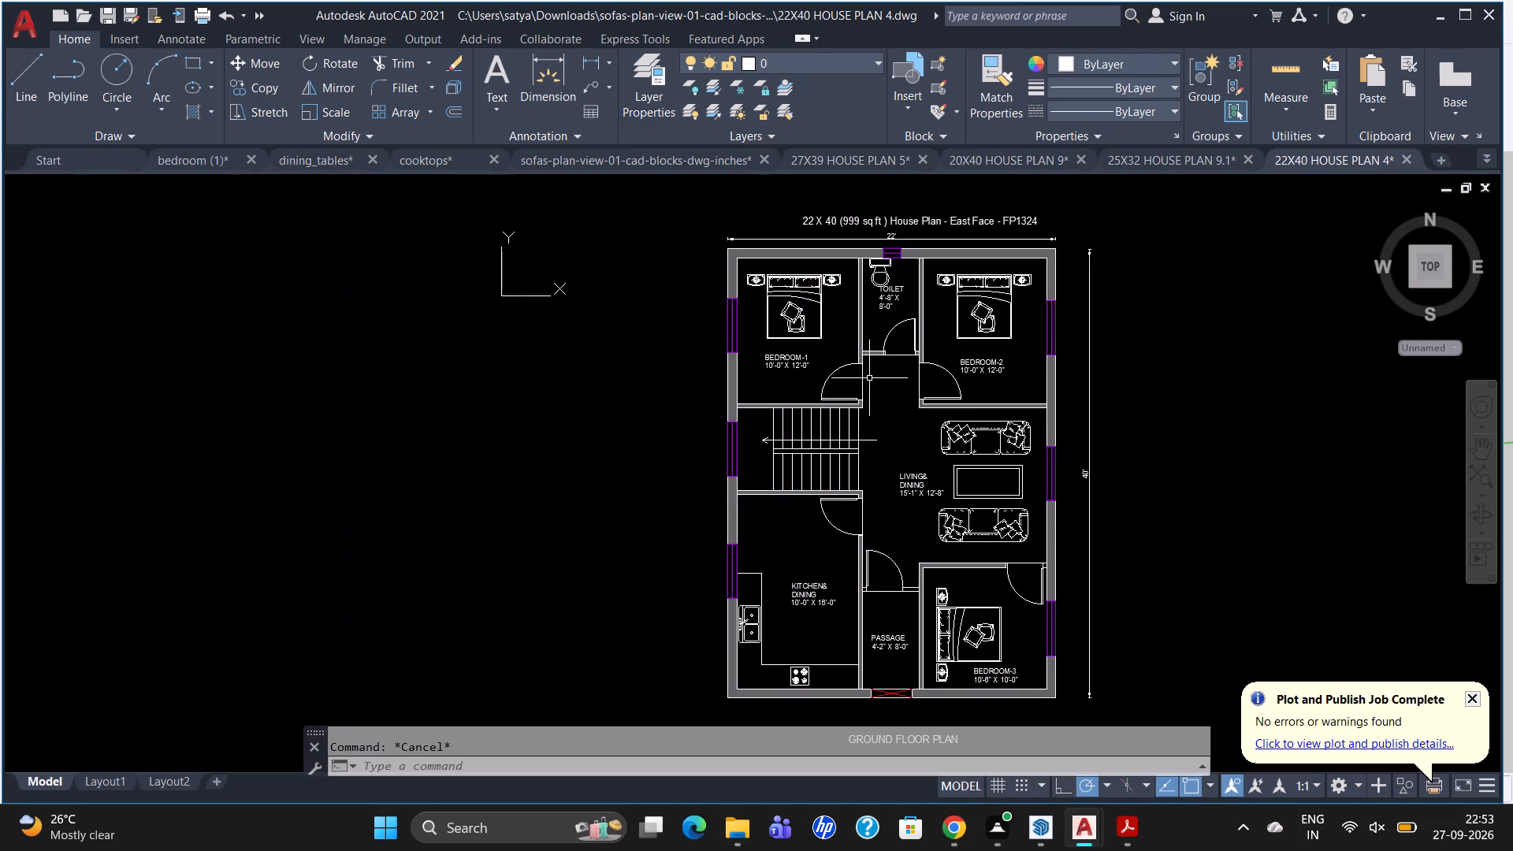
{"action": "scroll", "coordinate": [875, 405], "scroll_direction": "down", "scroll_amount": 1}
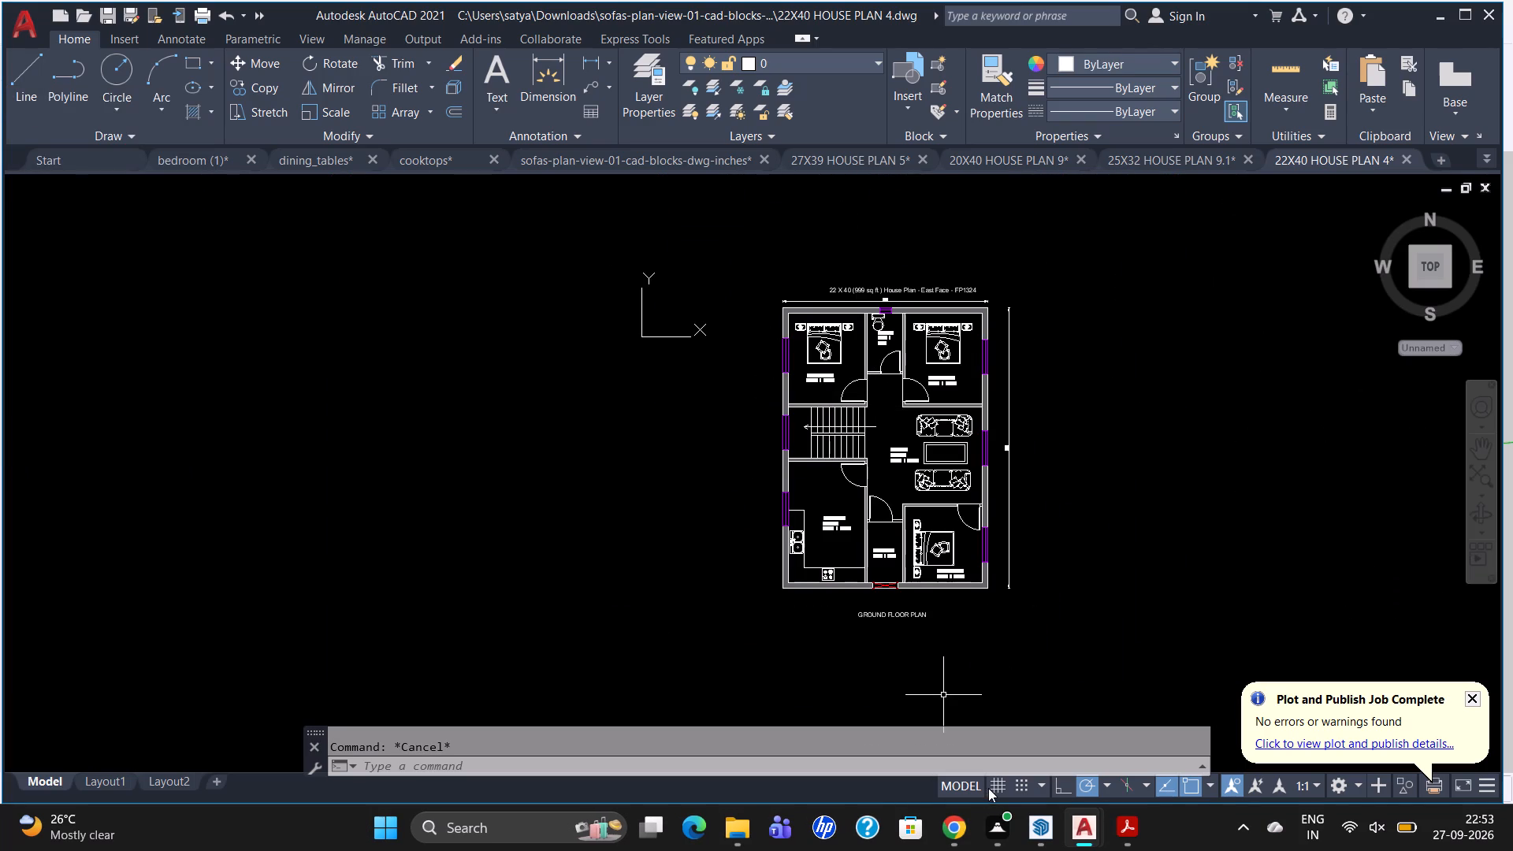
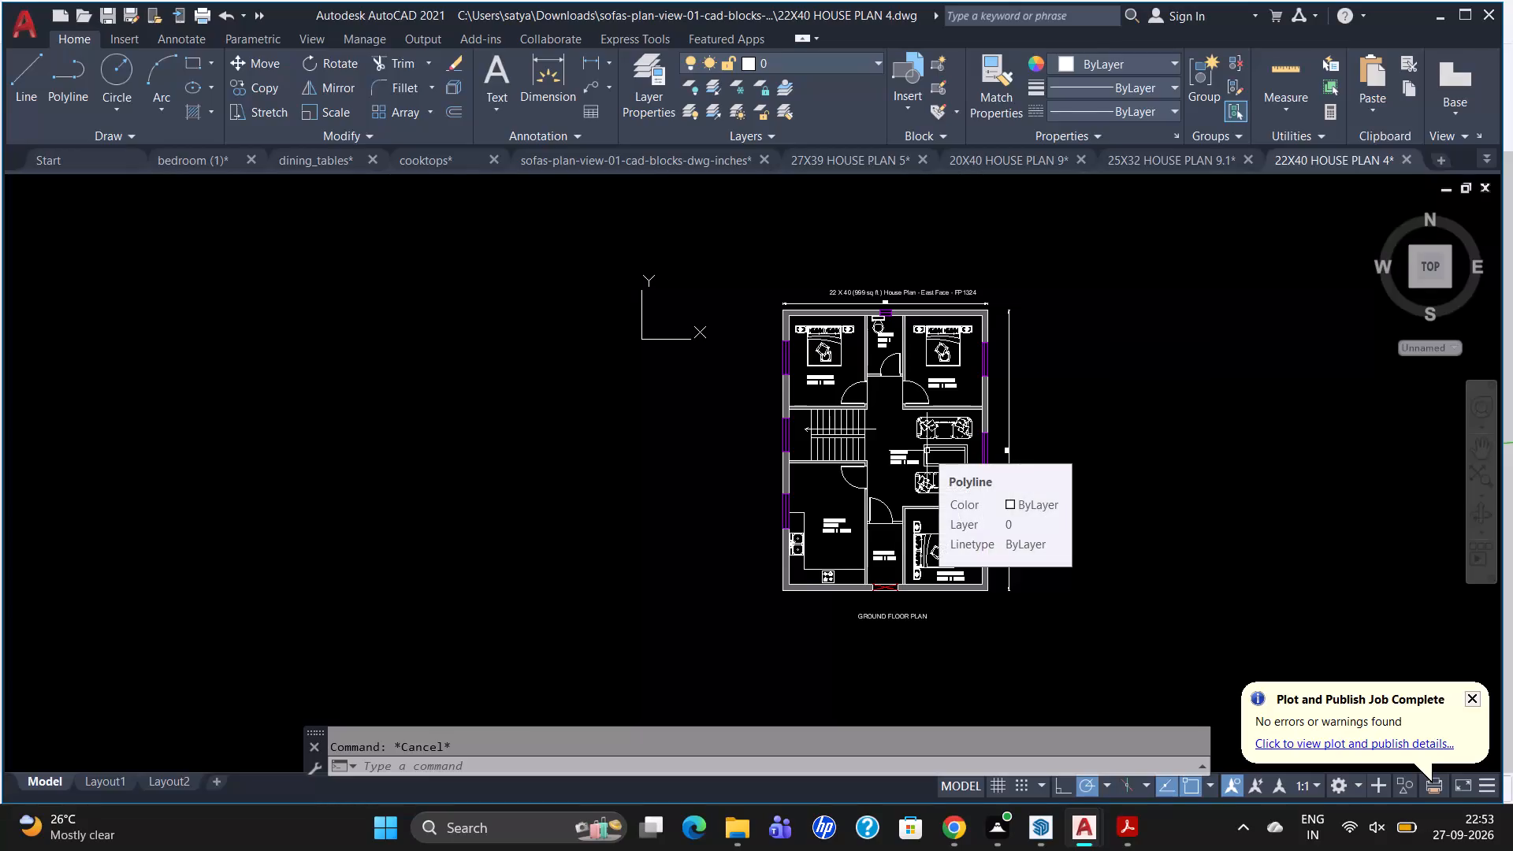
Set up a plot of the 22X40 house plan with the DWG To PDF.pc3 plotter and ISO expand A3 (297 x 420 mm) paper.
{"action": "key", "text": "ctrl+p"}
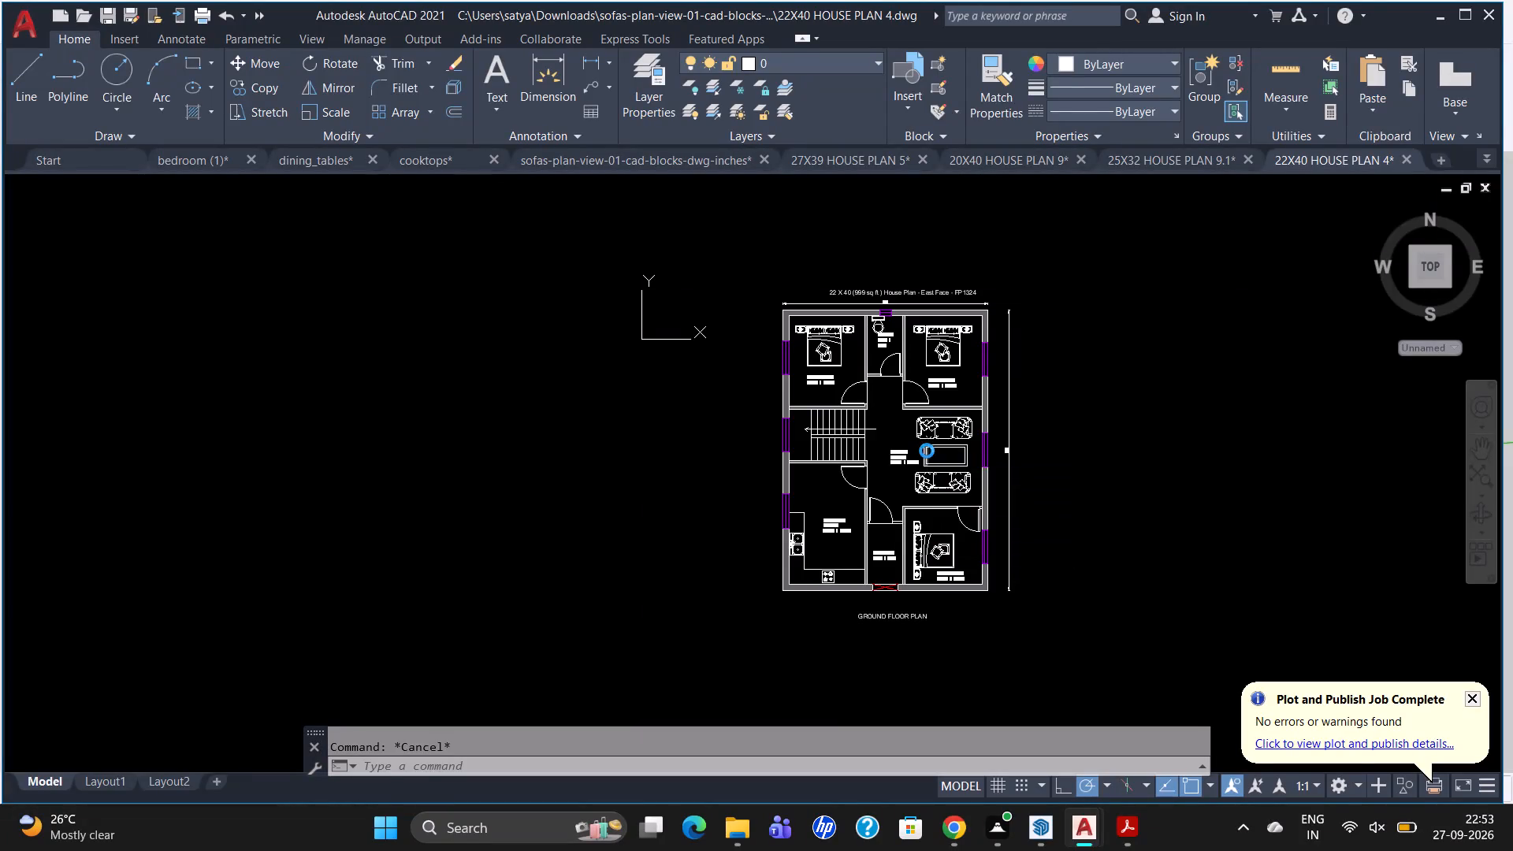
{"action": "left_click", "coordinate": [904, 469]}
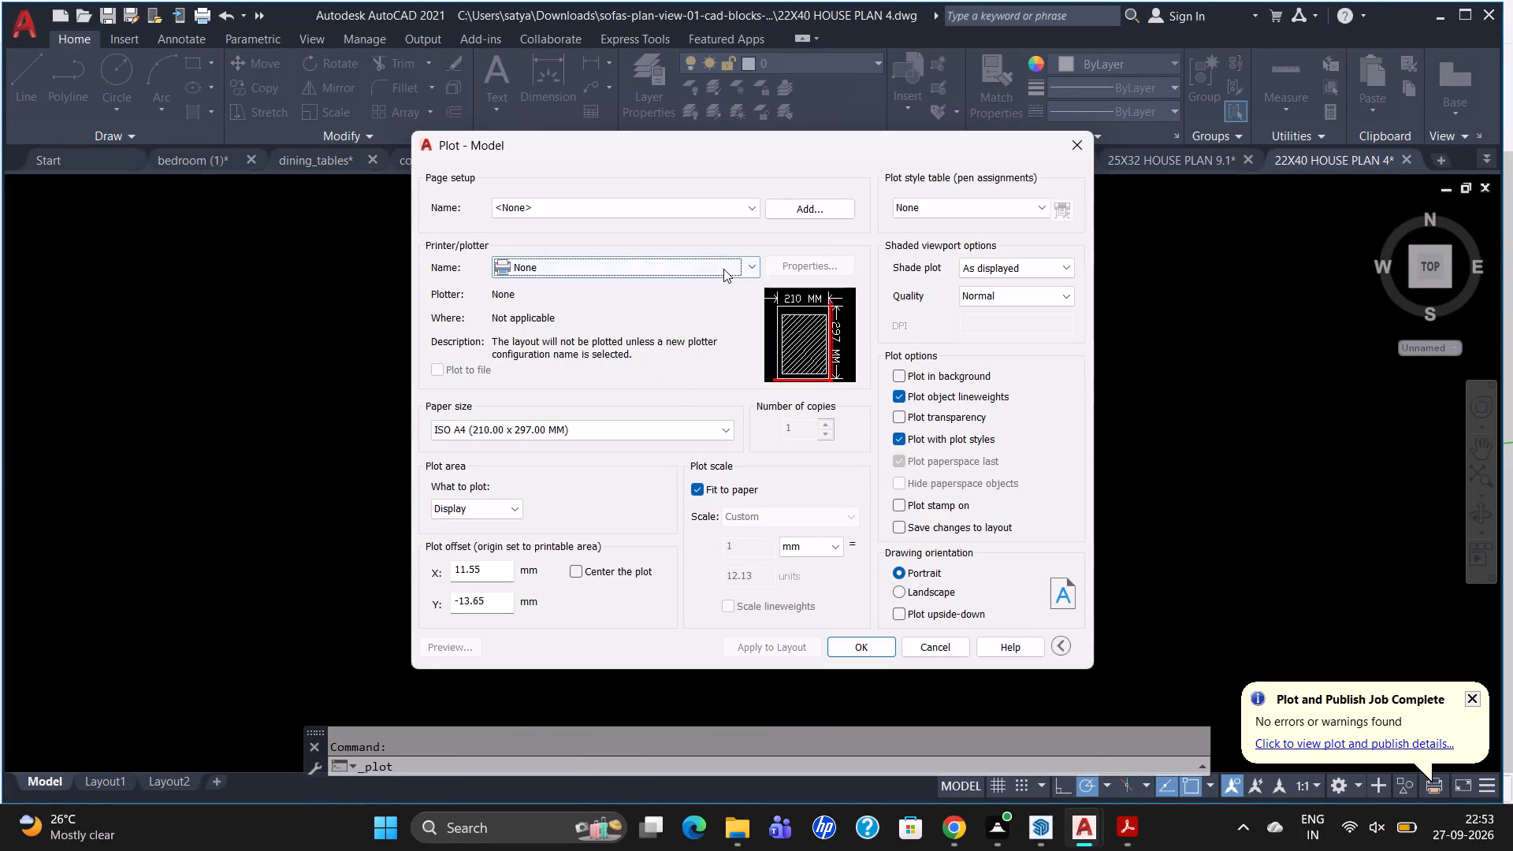
{"action": "left_click", "coordinate": [759, 259]}
{"action": "left_click", "coordinate": [695, 465]}
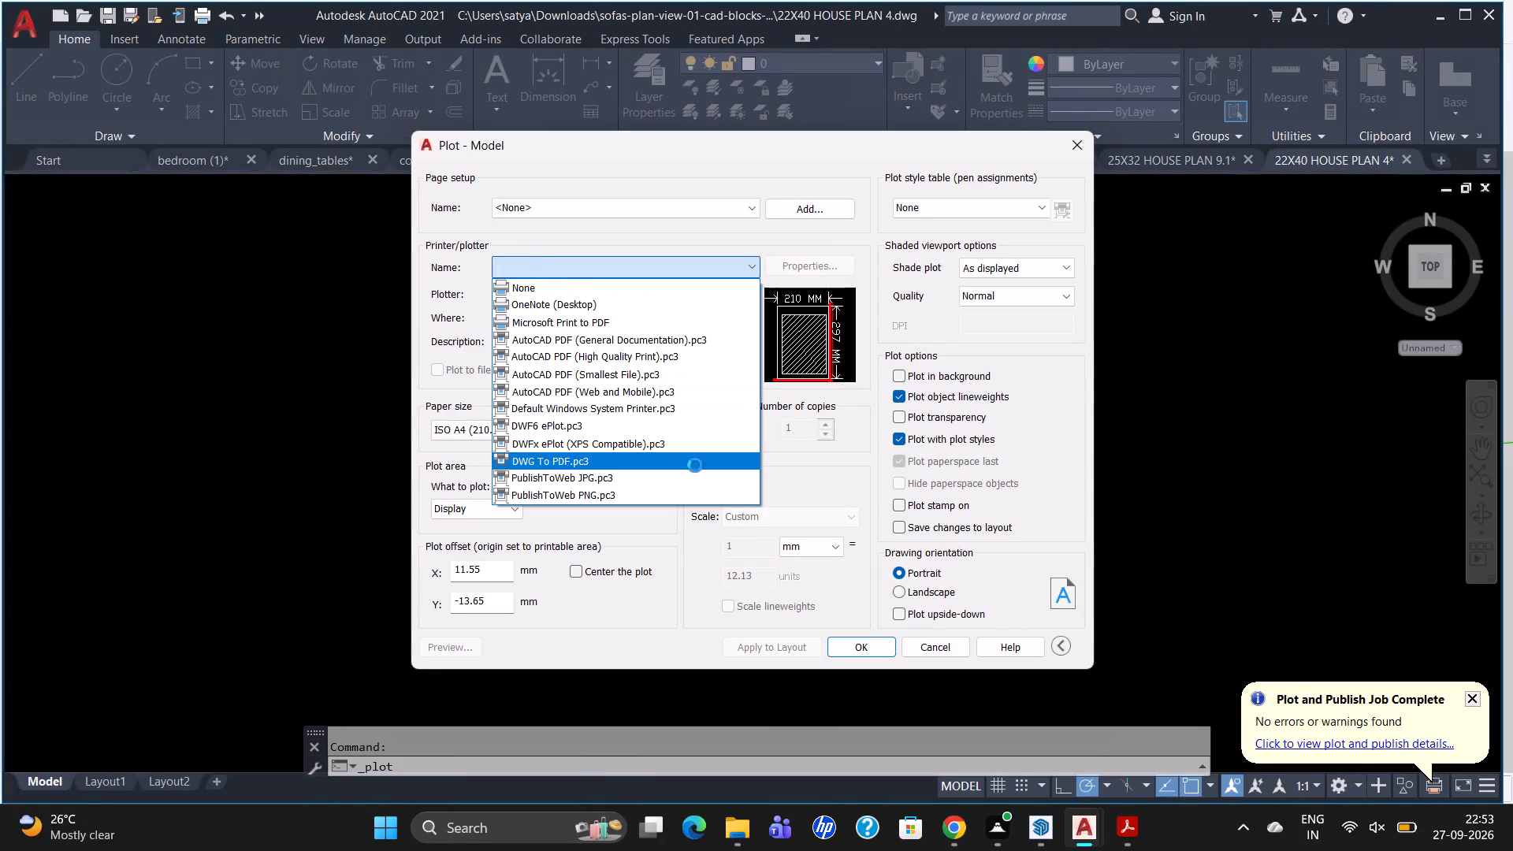
{"action": "left_click", "coordinate": [707, 440]}
{"action": "scroll", "coordinate": [626, 568], "scroll_direction": "up", "scroll_amount": 11}
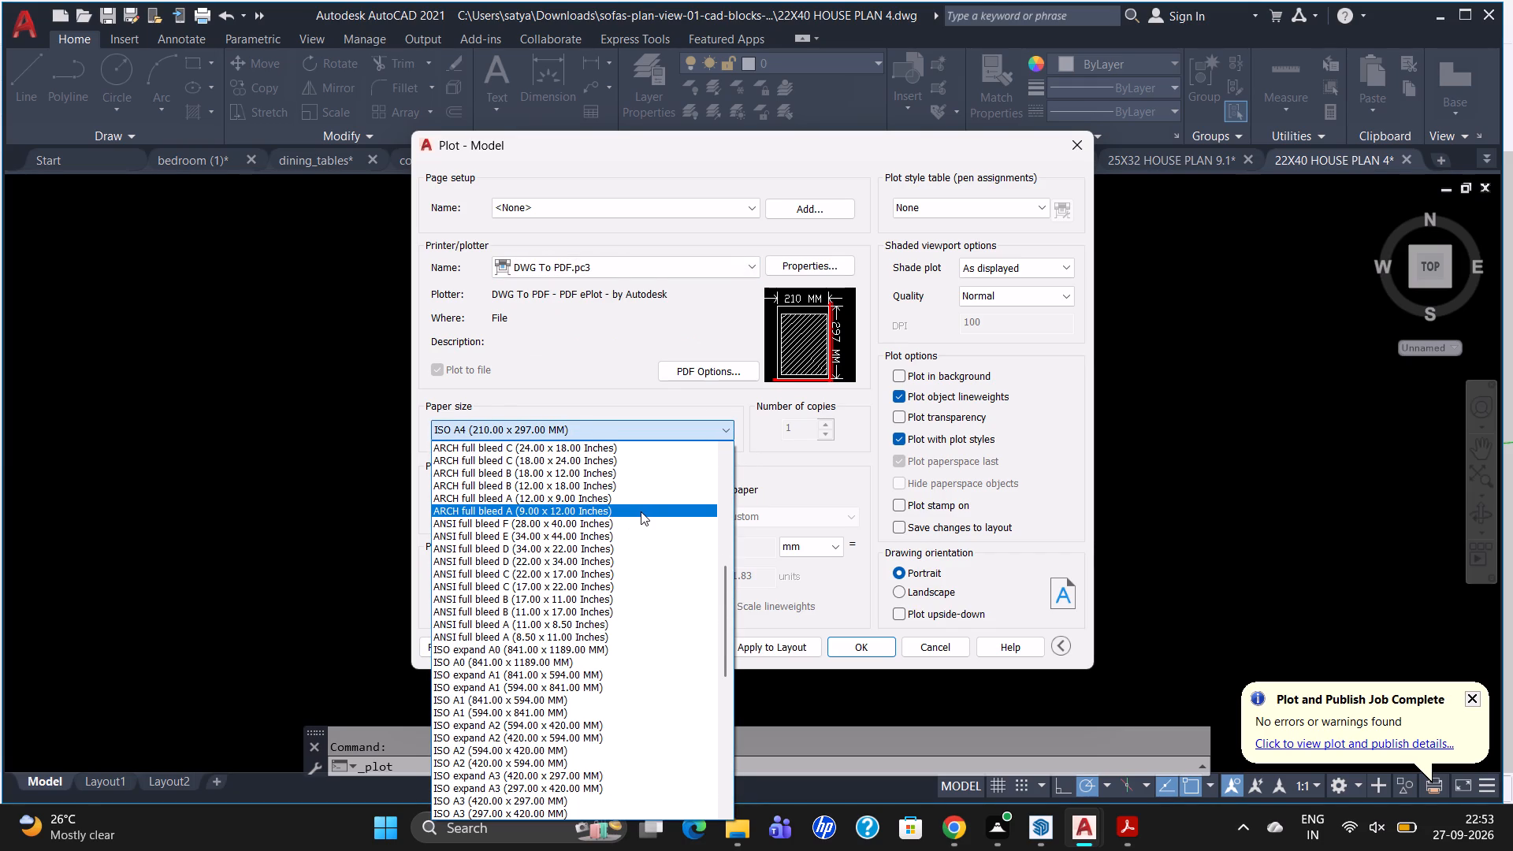
{"action": "scroll", "coordinate": [641, 511], "scroll_direction": "up", "scroll_amount": 2}
{"action": "scroll", "coordinate": [641, 513], "scroll_direction": "down", "scroll_amount": 8}
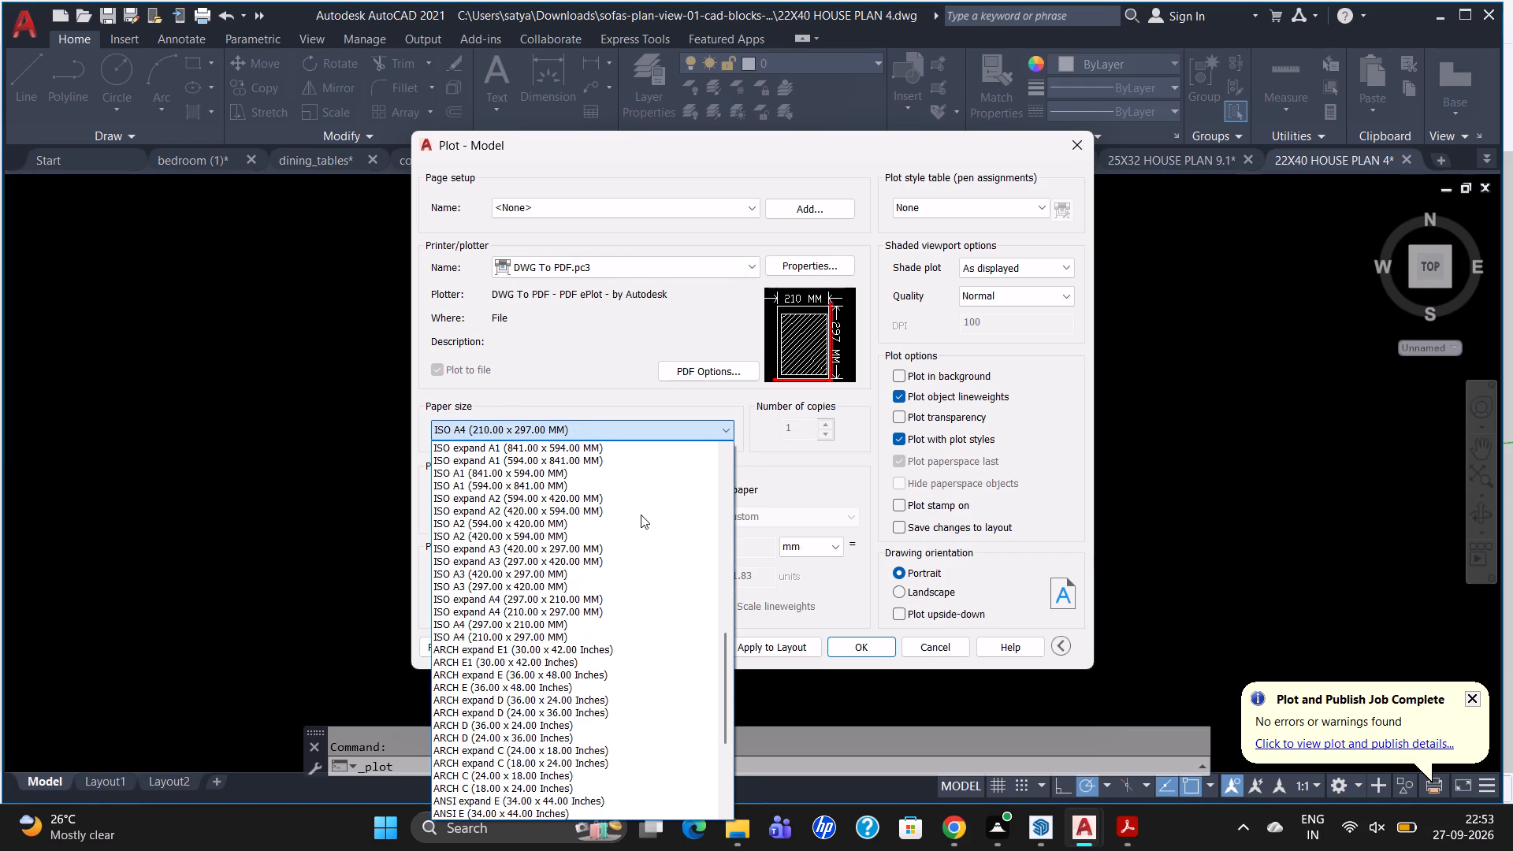
{"action": "left_click", "coordinate": [635, 566]}
Set the PDF vector and raster image quality to 4800 dpi, applying the changes to the current plot only.
{"action": "left_click", "coordinate": [708, 368]}
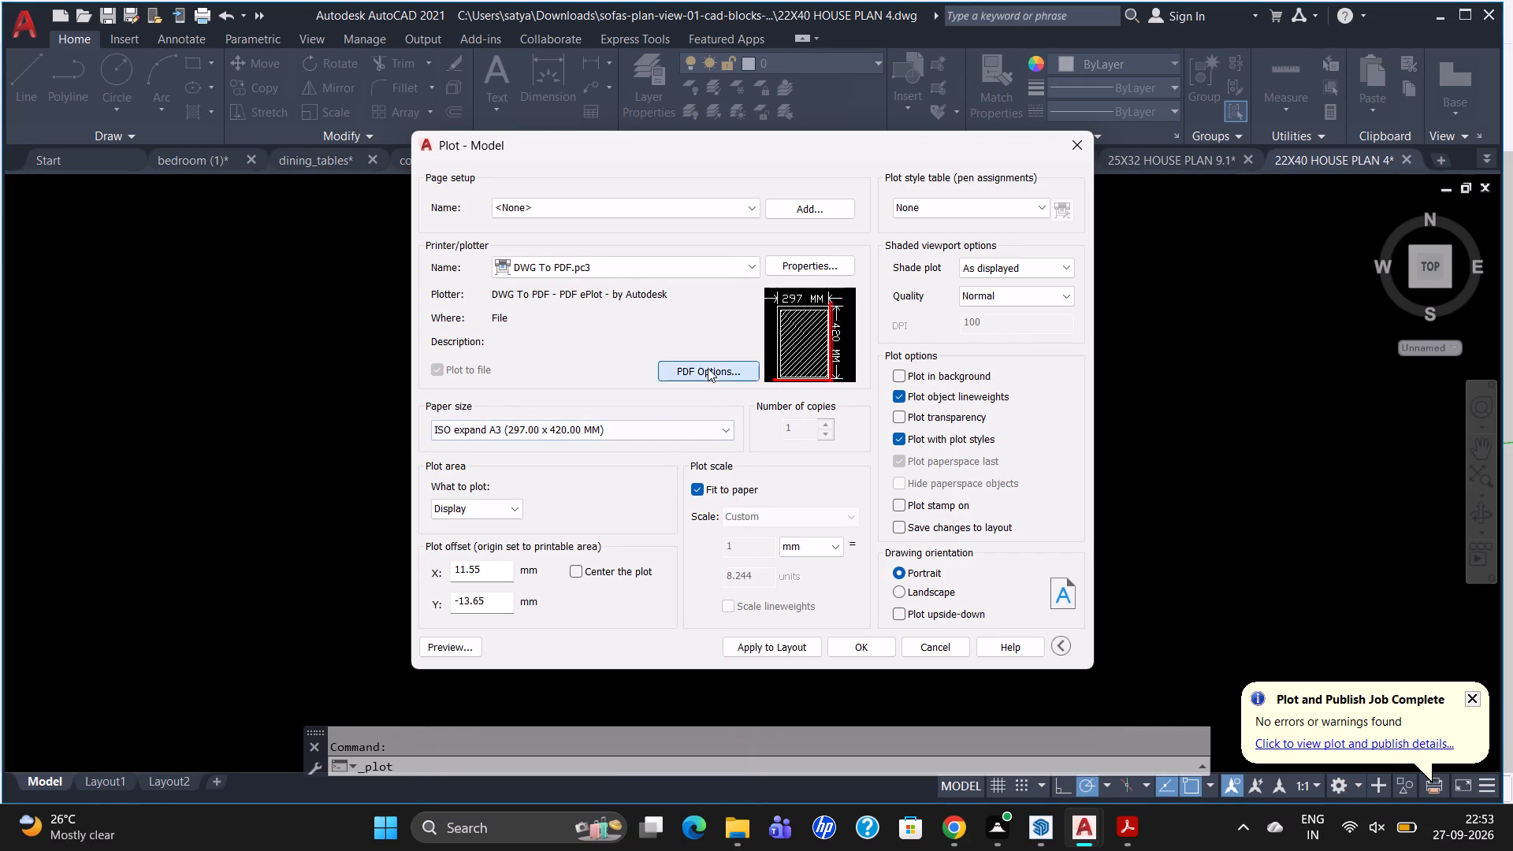
{"action": "left_click", "coordinate": [748, 315]}
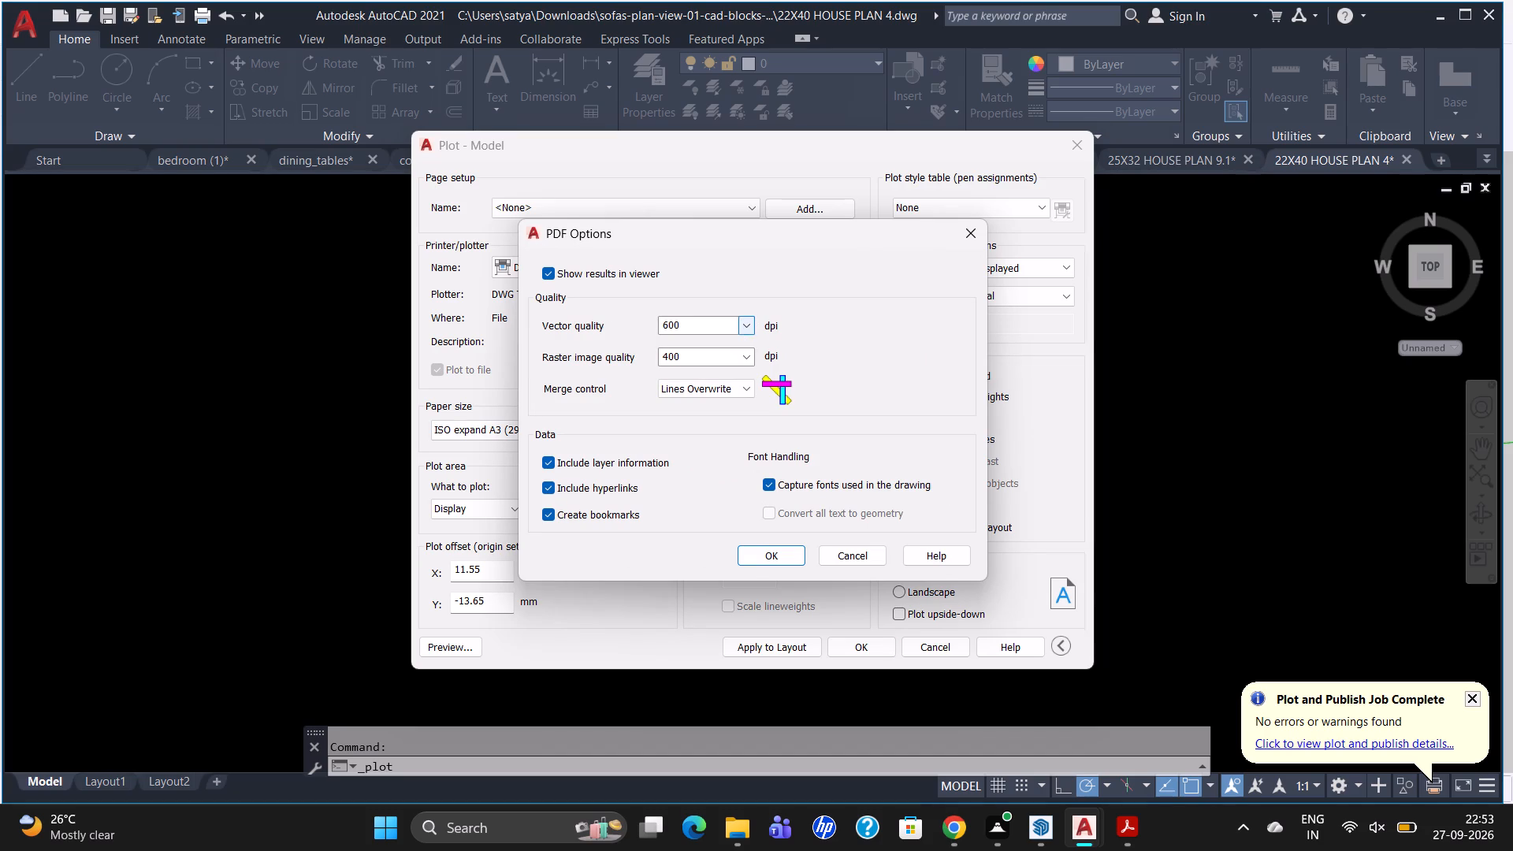
{"action": "left_click", "coordinate": [745, 331]}
{"action": "left_click", "coordinate": [719, 444]}
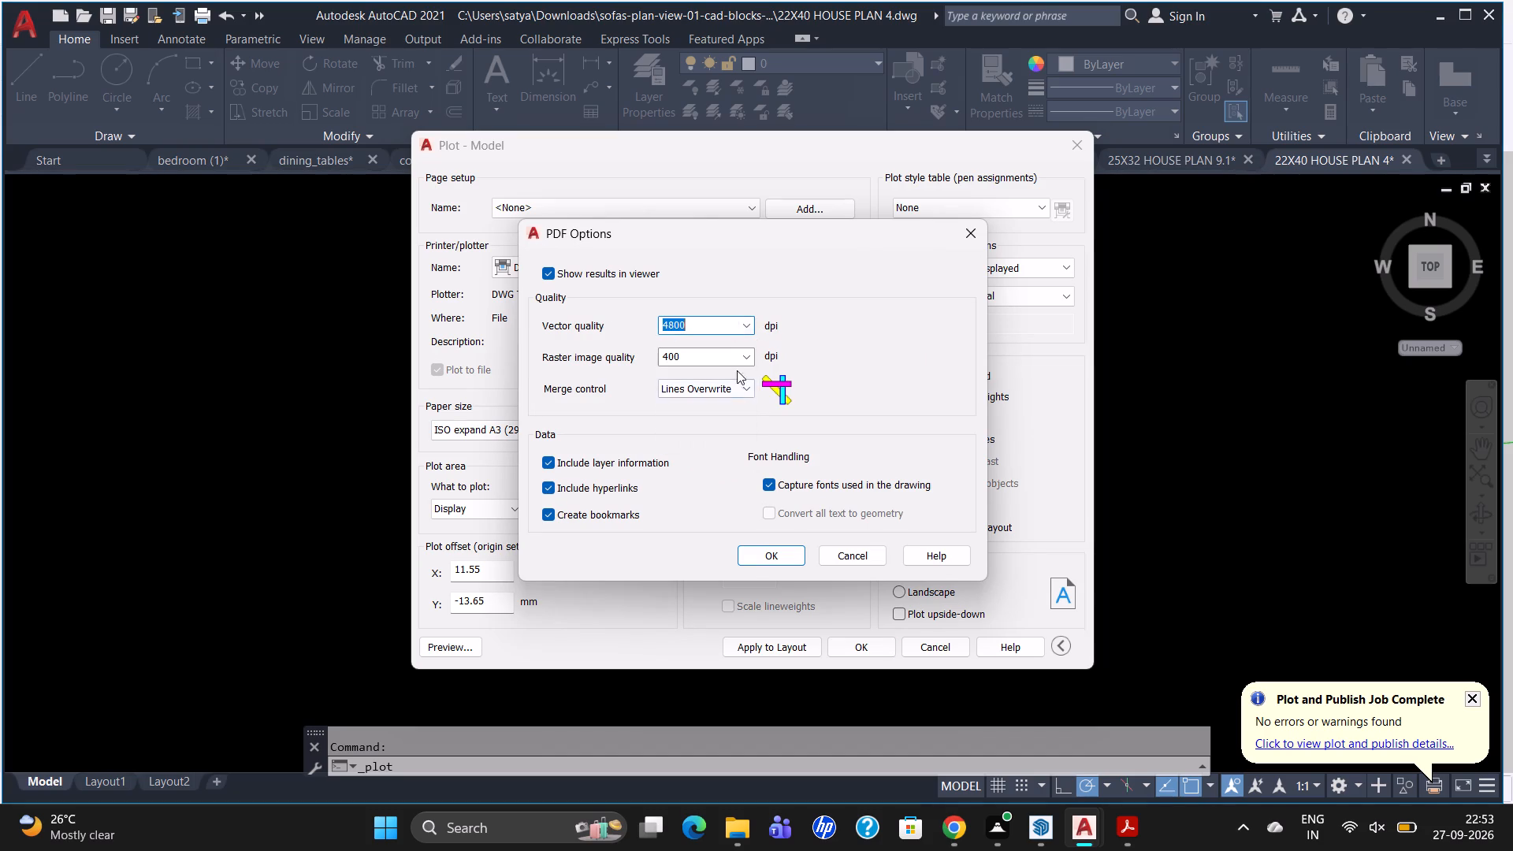
{"action": "left_click", "coordinate": [749, 352]}
{"action": "left_click", "coordinate": [681, 478]}
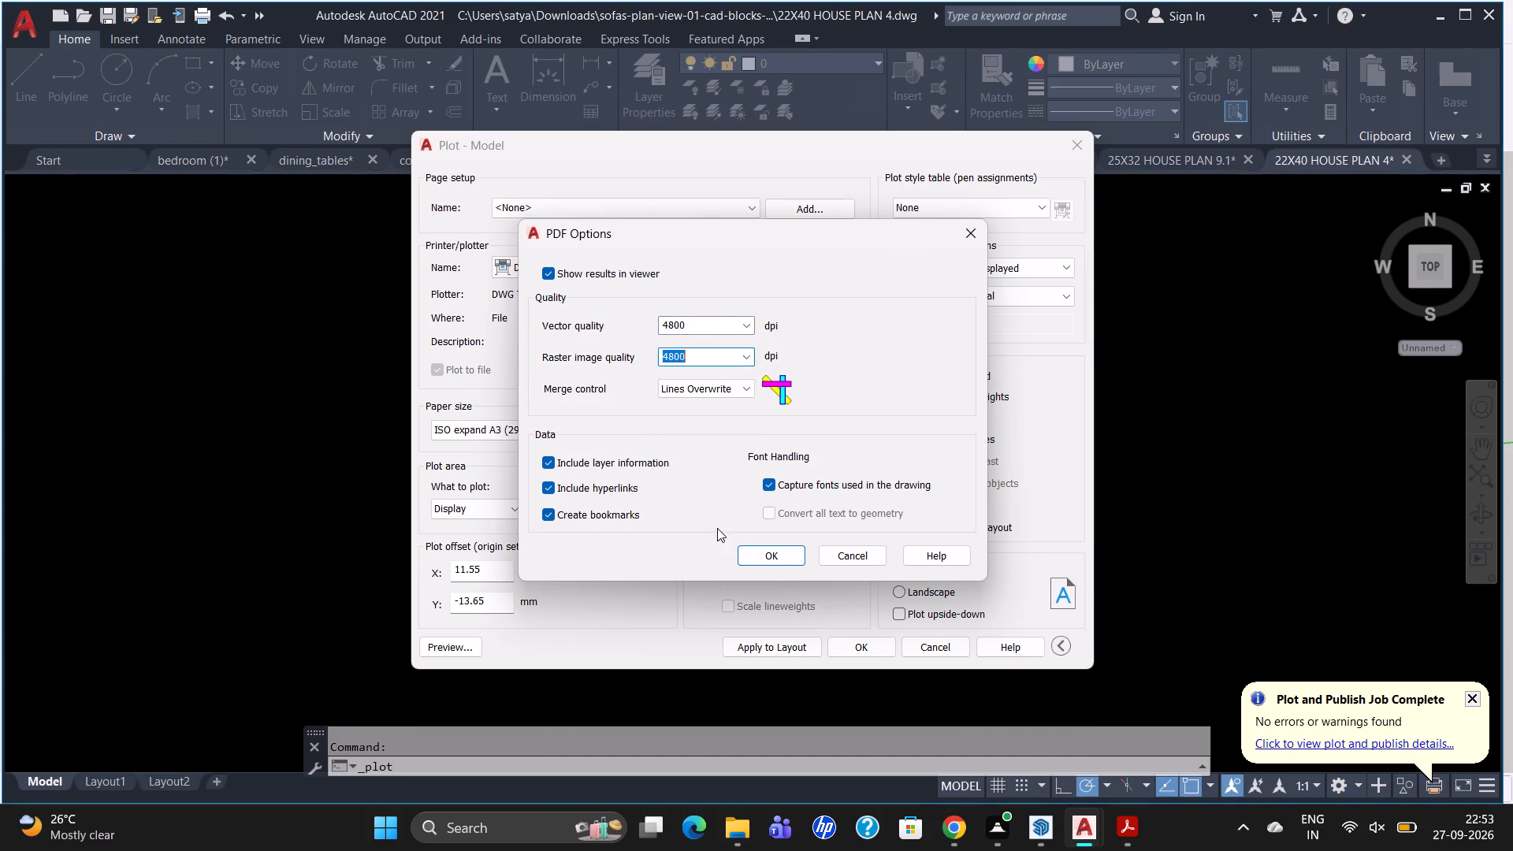
{"action": "left_click", "coordinate": [746, 555]}
{"action": "left_click", "coordinate": [707, 491]}
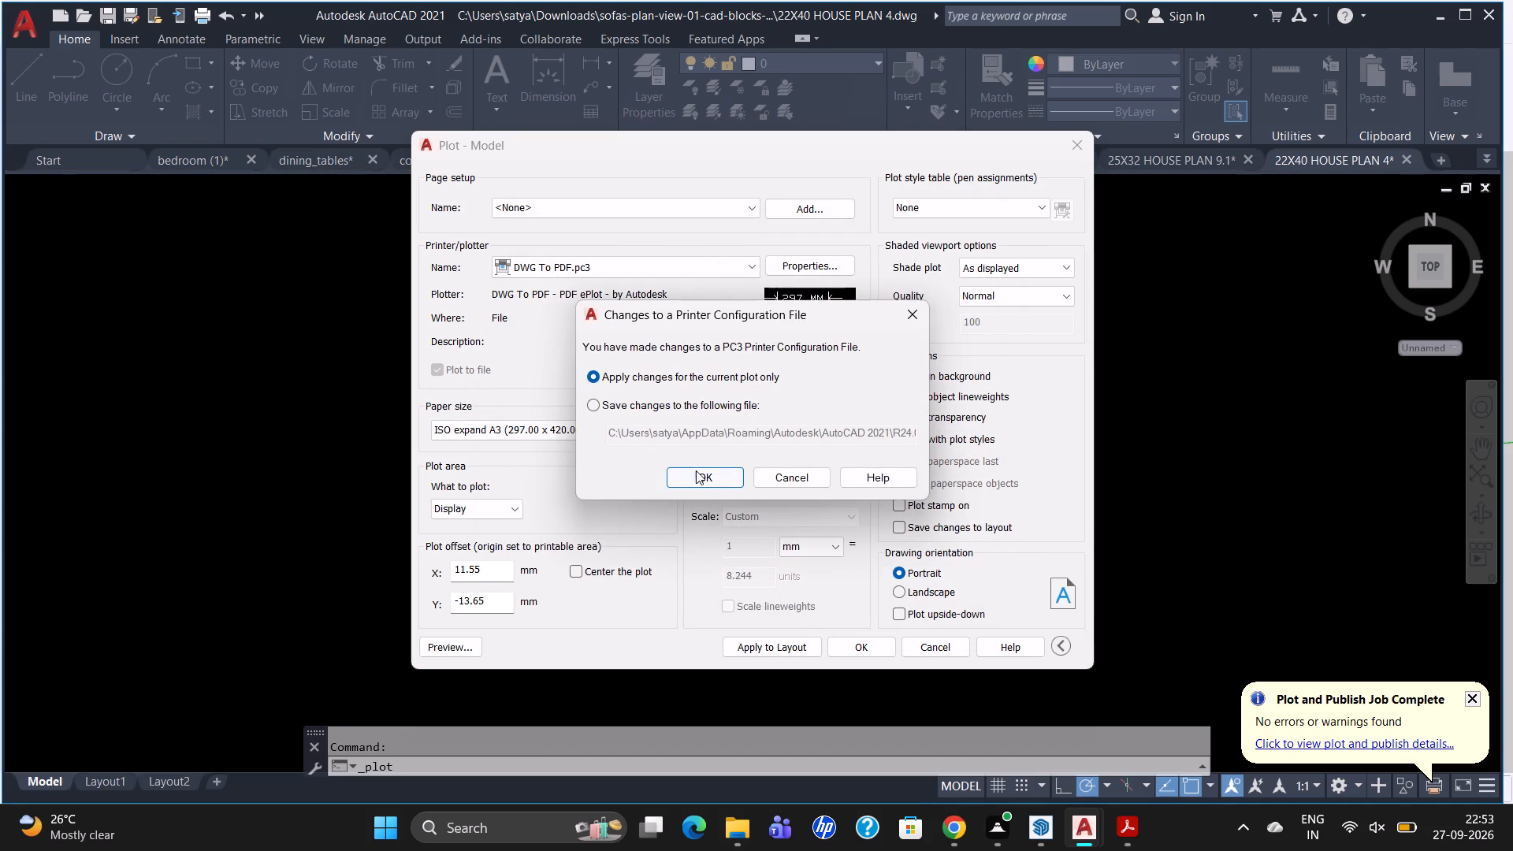
{"action": "left_click", "coordinate": [696, 470]}
Change the paper size to ISO full bleed A3 (297 x 420 mm) and center the plot on the sheet.
{"action": "left_click", "coordinate": [672, 427]}
{"action": "scroll", "coordinate": [640, 492], "scroll_direction": "up", "scroll_amount": 14}
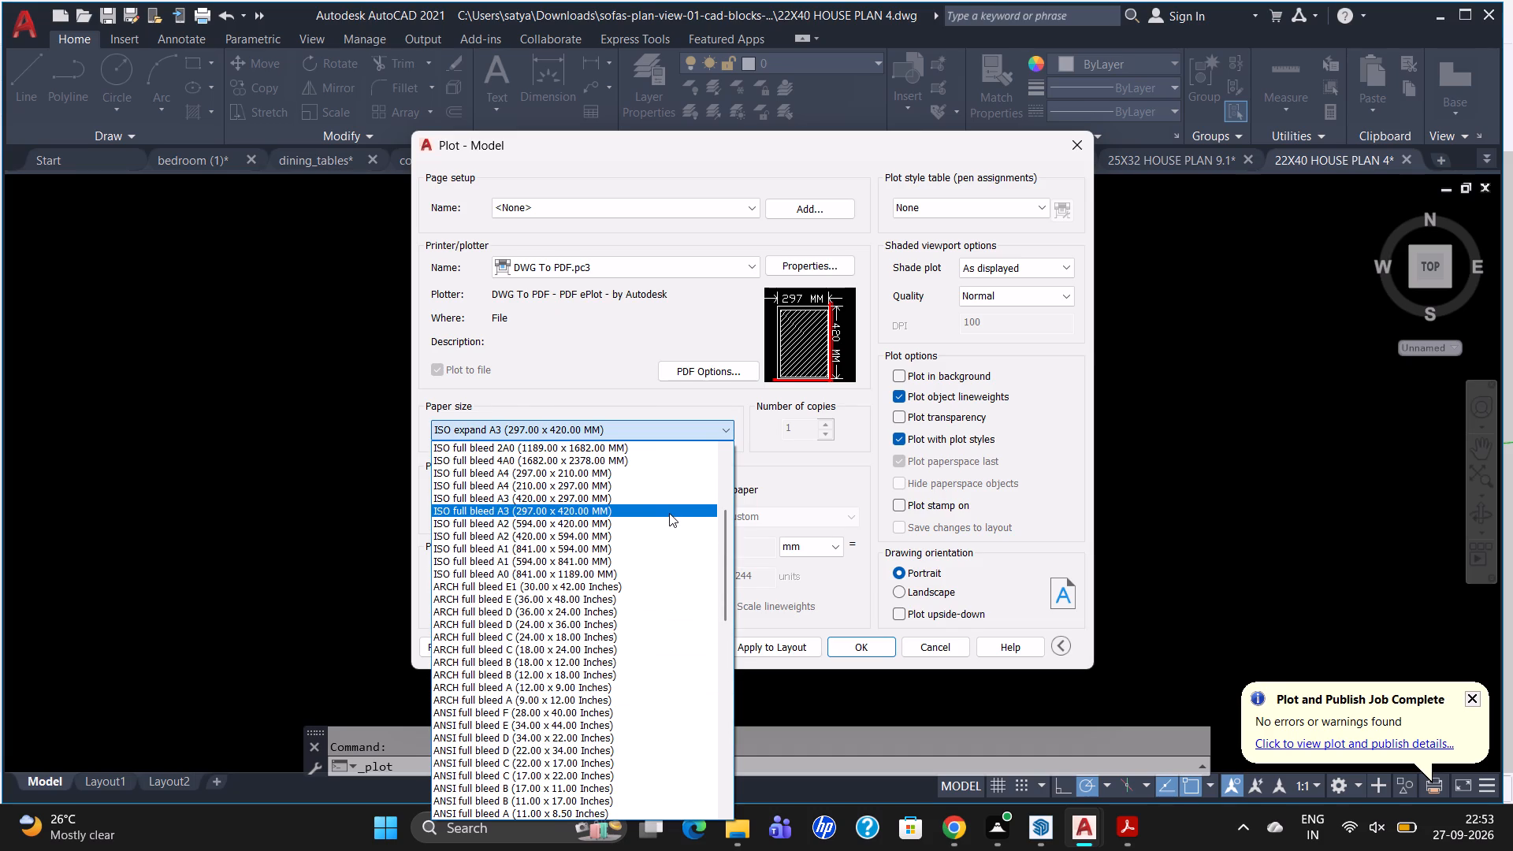
{"action": "left_click", "coordinate": [670, 512]}
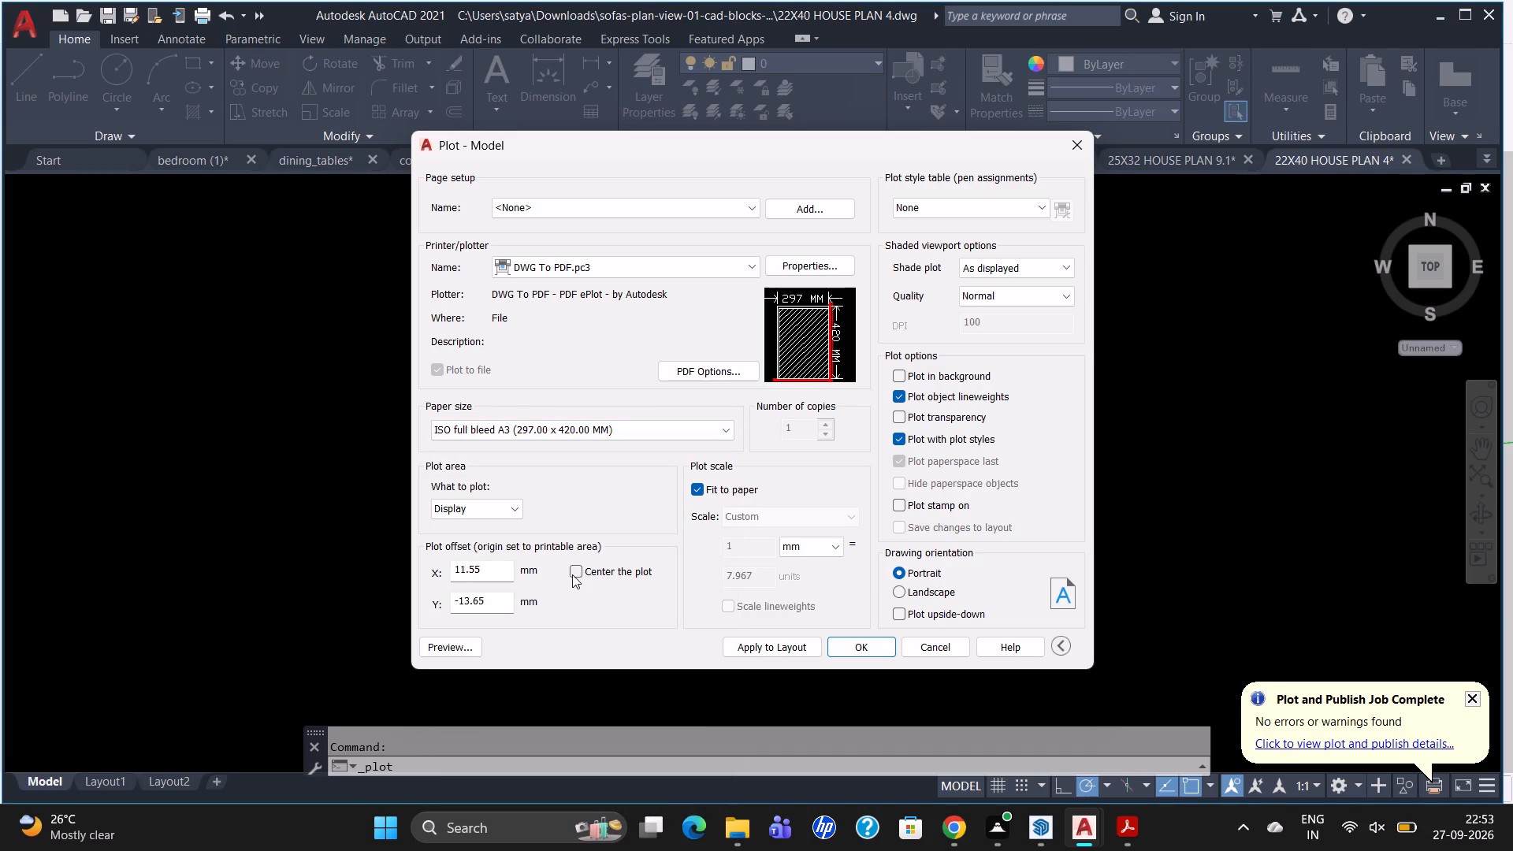
{"action": "left_click", "coordinate": [573, 574]}
Assign the acad.ctb plot style table and set the shaded viewport quality to Maximum.
{"action": "left_click", "coordinate": [966, 212]}
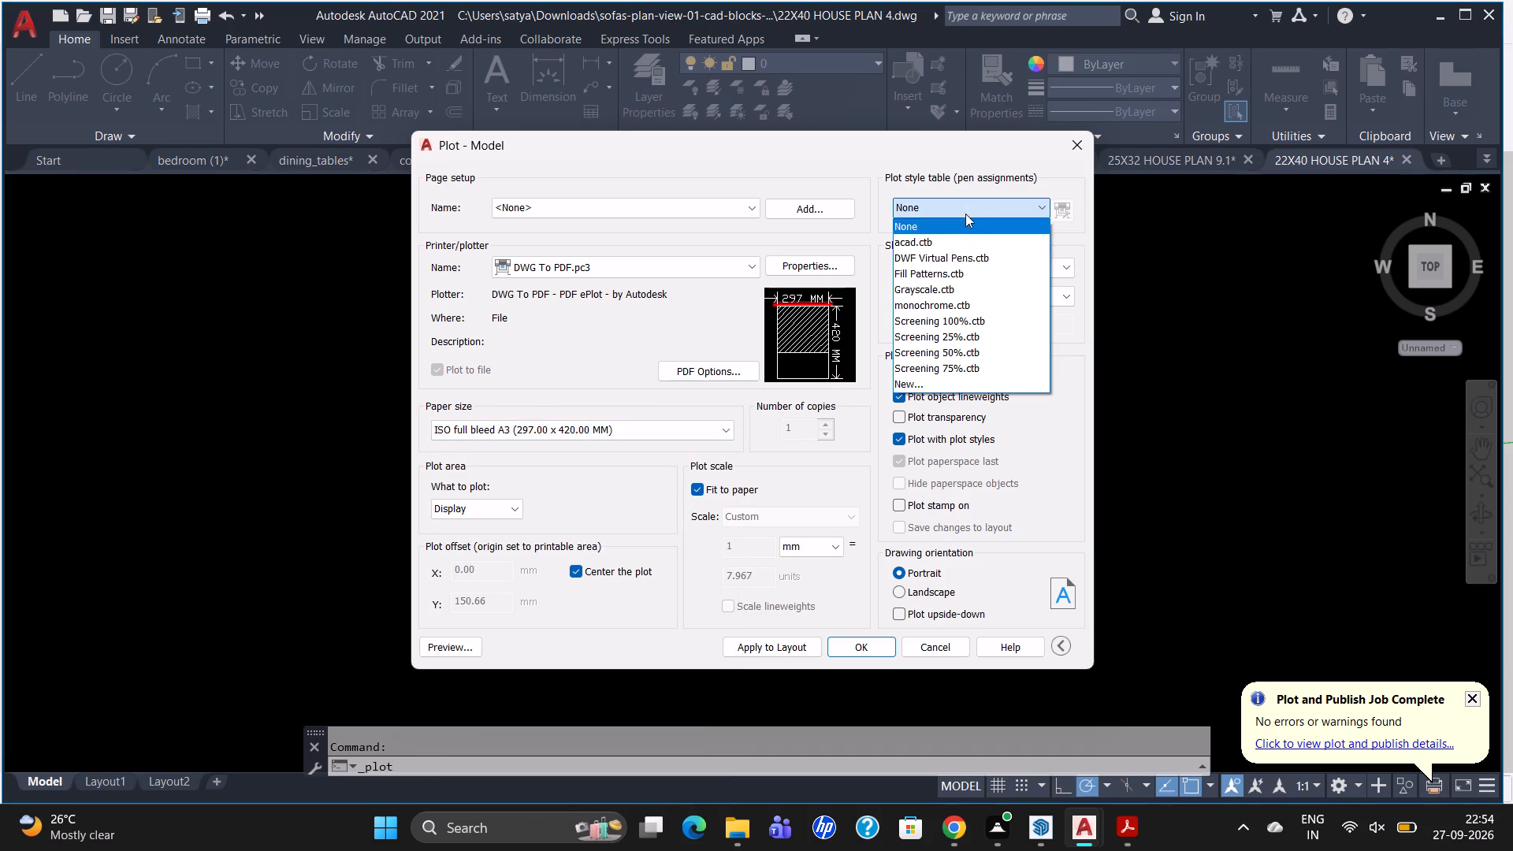
{"action": "left_click", "coordinate": [957, 240]}
{"action": "left_click", "coordinate": [765, 455]}
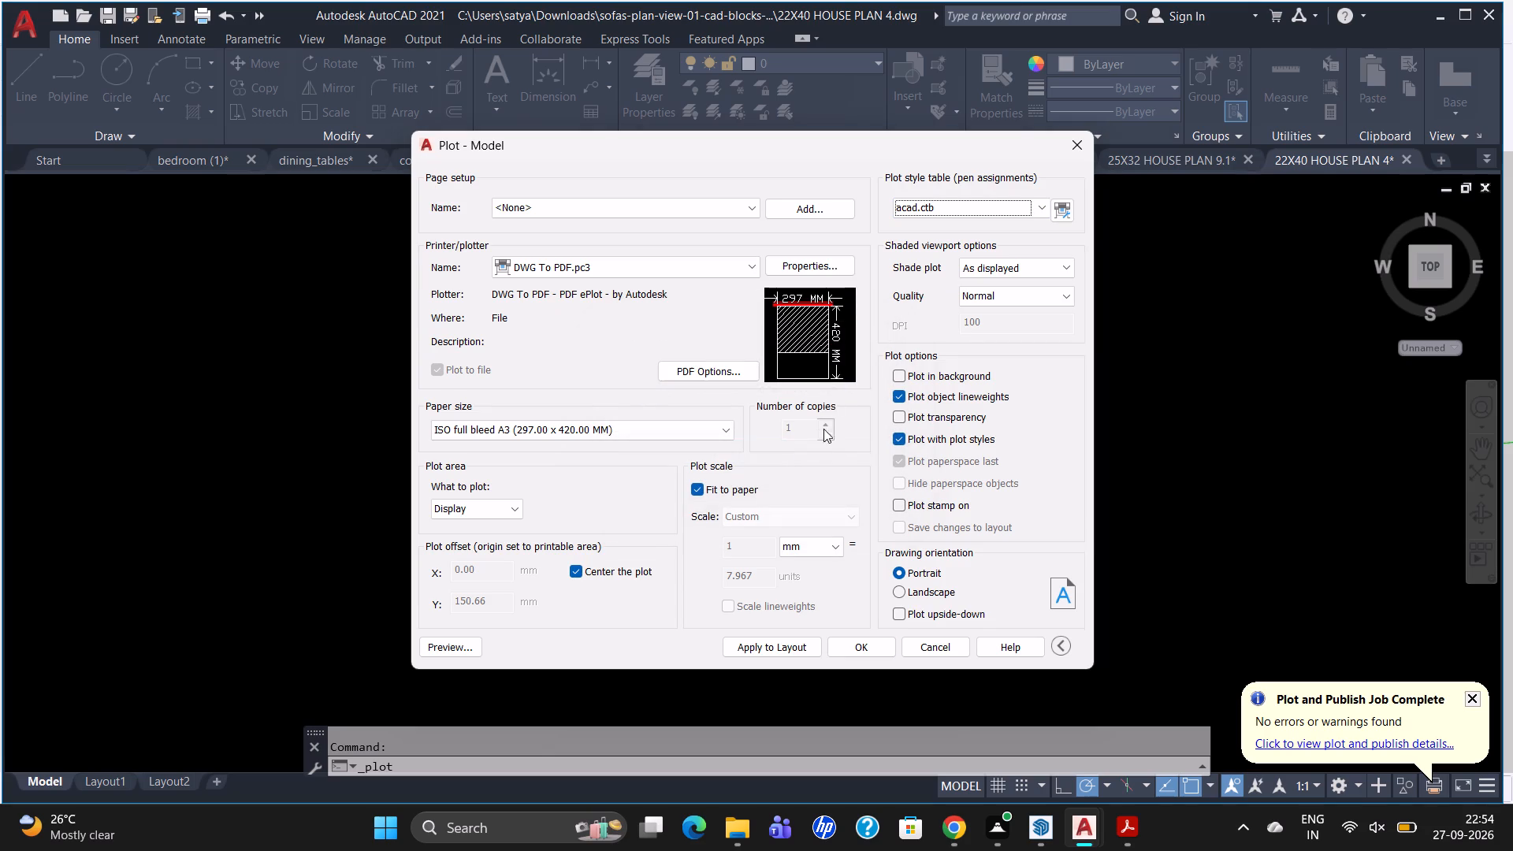
{"action": "left_click", "coordinate": [998, 303]}
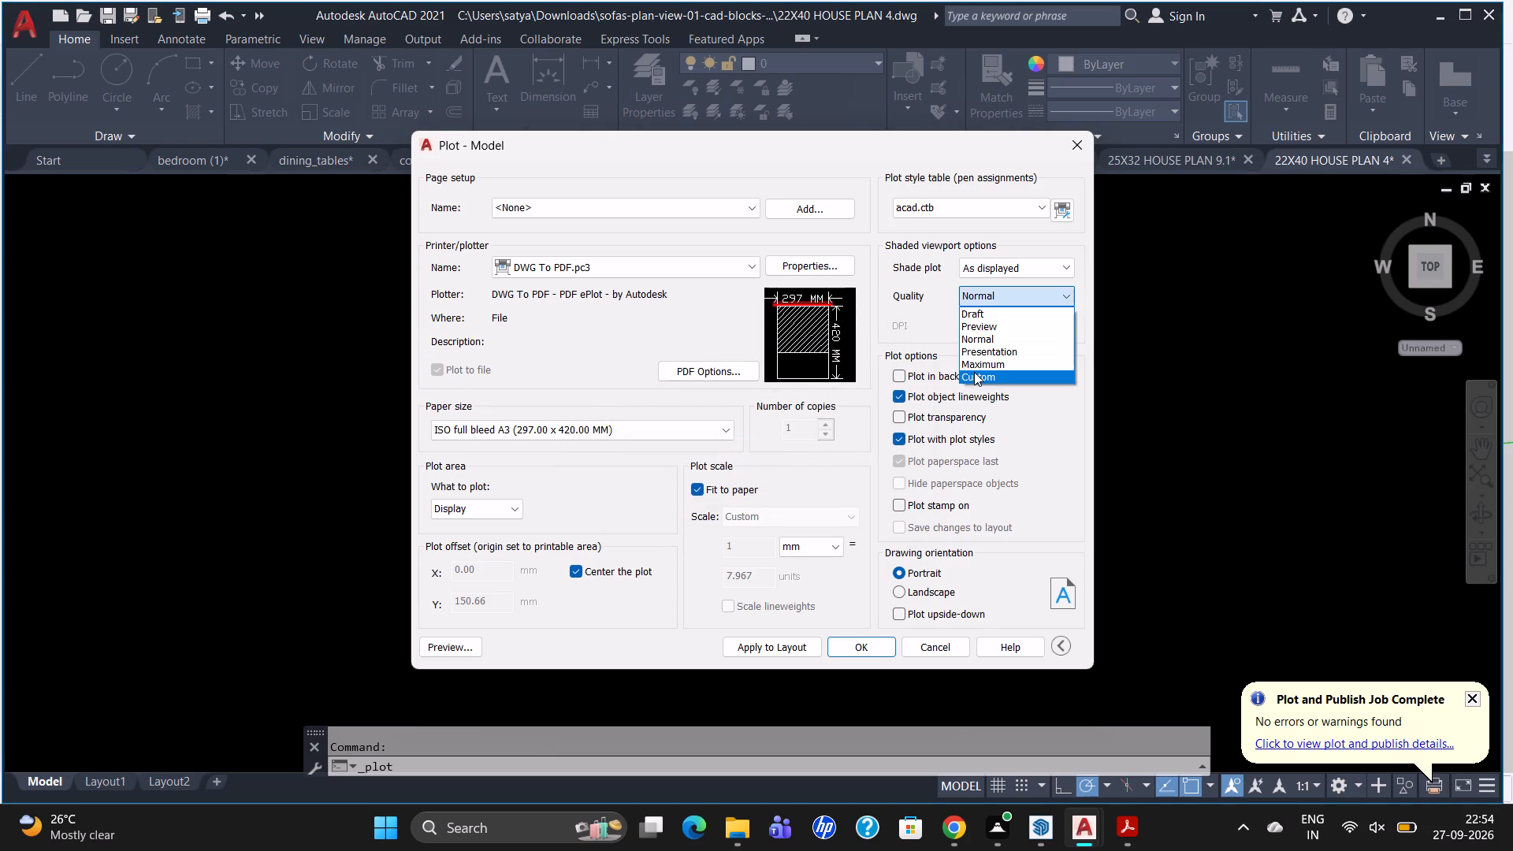
{"action": "left_click", "coordinate": [984, 365]}
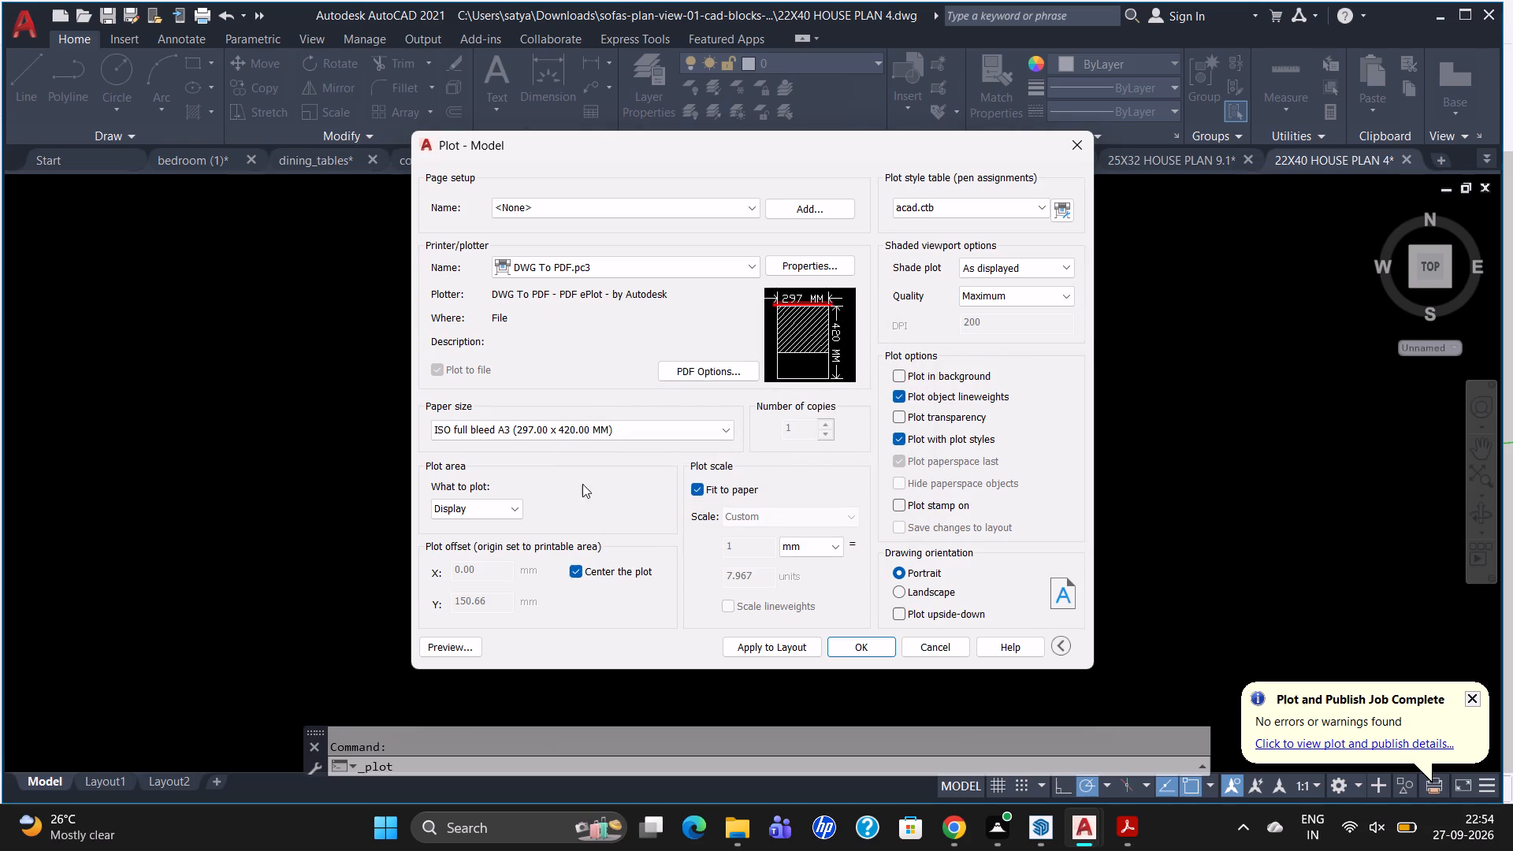
Set the plot area to a window enclosing the whole ground floor plan with its title and dimensions.
{"action": "left_click", "coordinate": [508, 507]}
{"action": "left_click", "coordinate": [481, 567]}
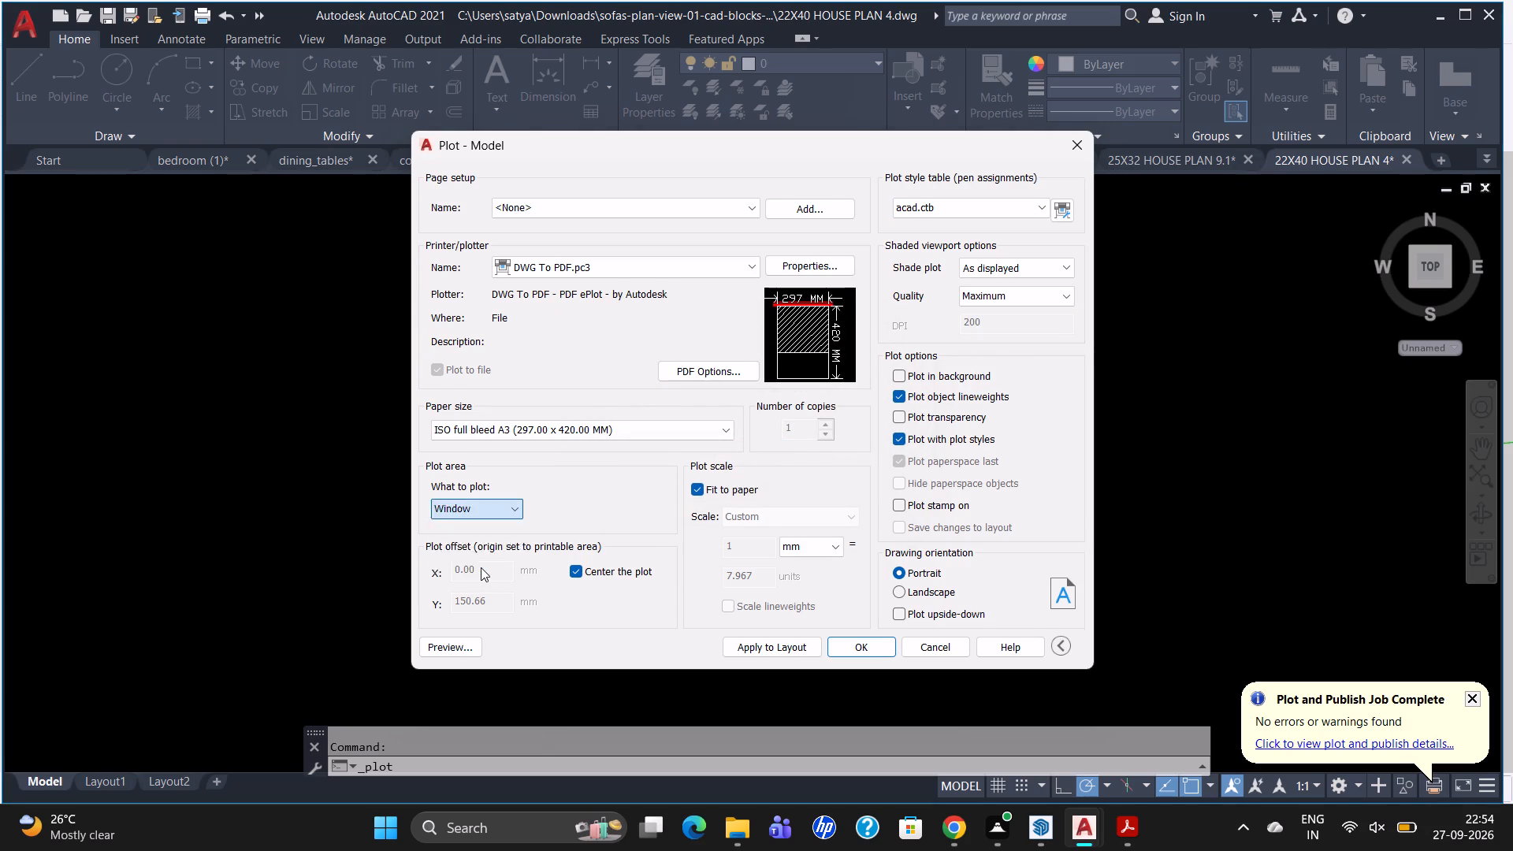
{"action": "left_click_drag", "start_coordinate": [687, 263], "coordinate": [956, 618]}
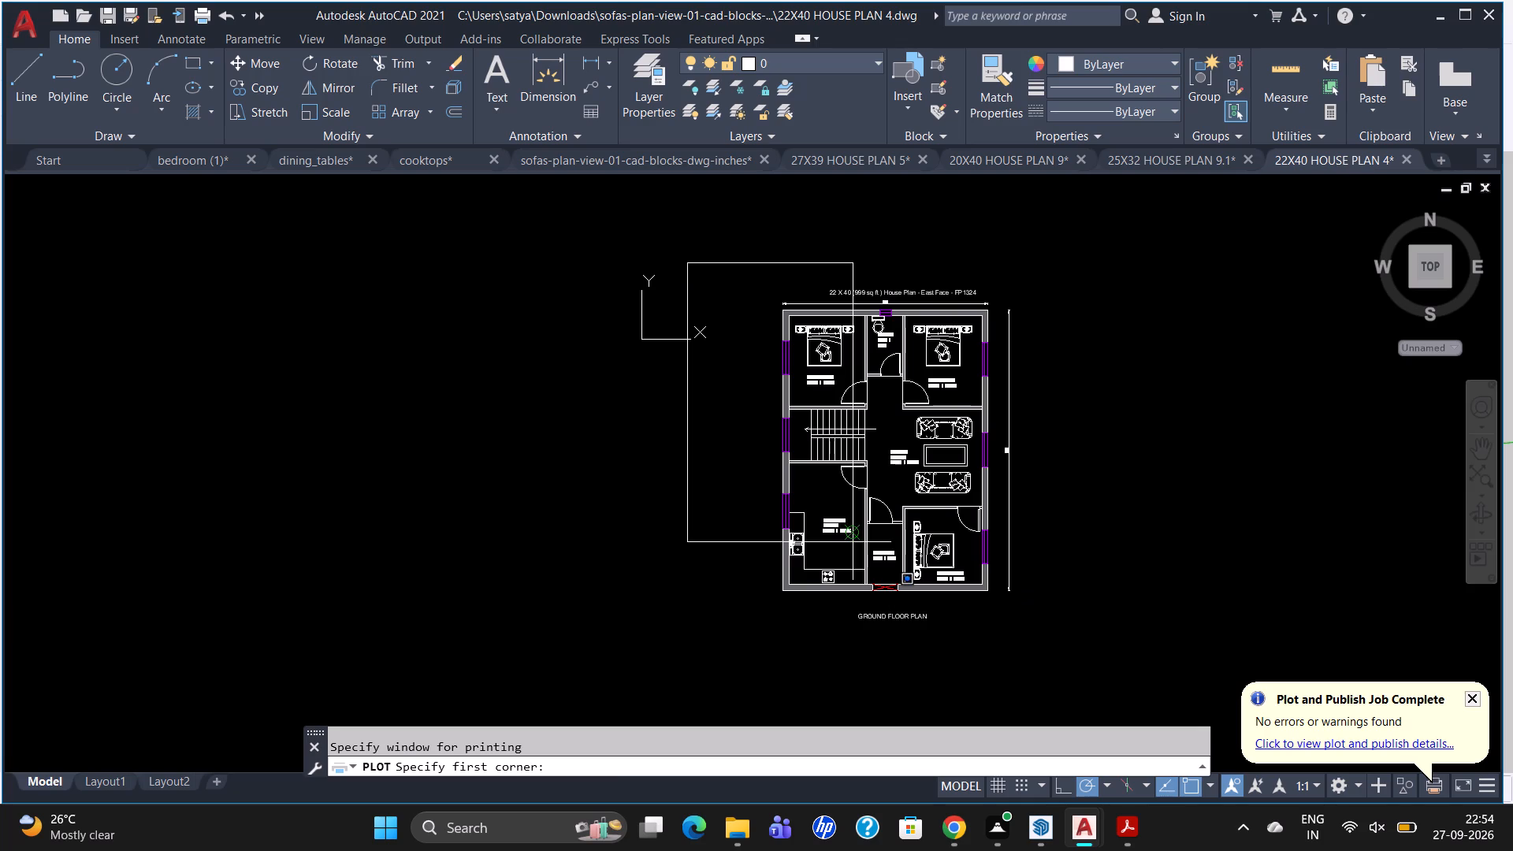
{"action": "left_click_drag", "start_coordinate": [956, 618], "coordinate": [1139, 663]}
{"action": "left_click", "coordinate": [1139, 663]}
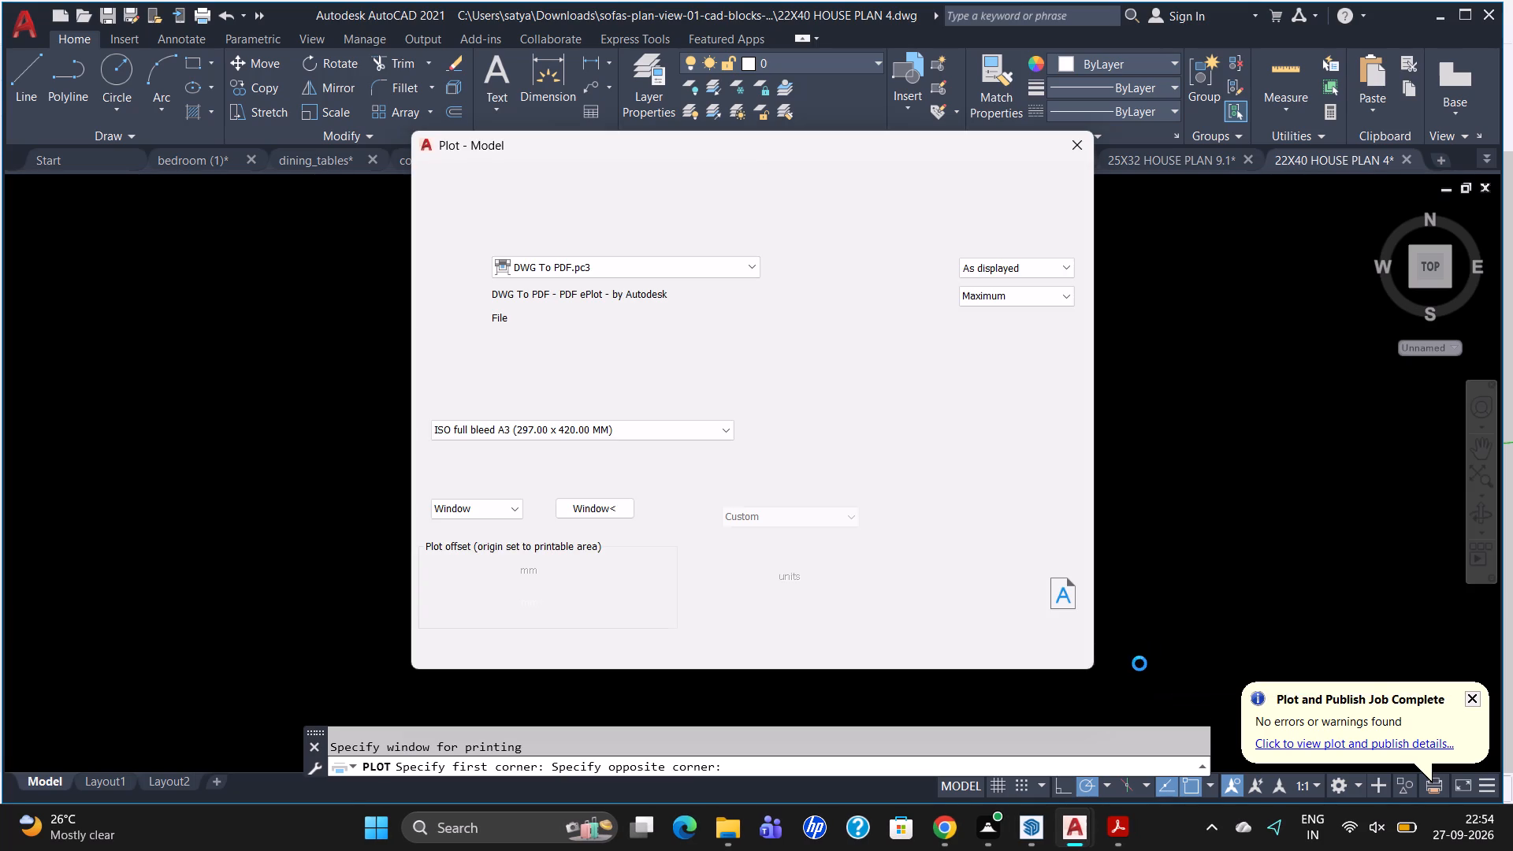
Plot the plan to the Documents folder as 22X40 HOUSE PLAN 4-Model.pdf.
{"action": "left_click", "coordinate": [871, 646]}
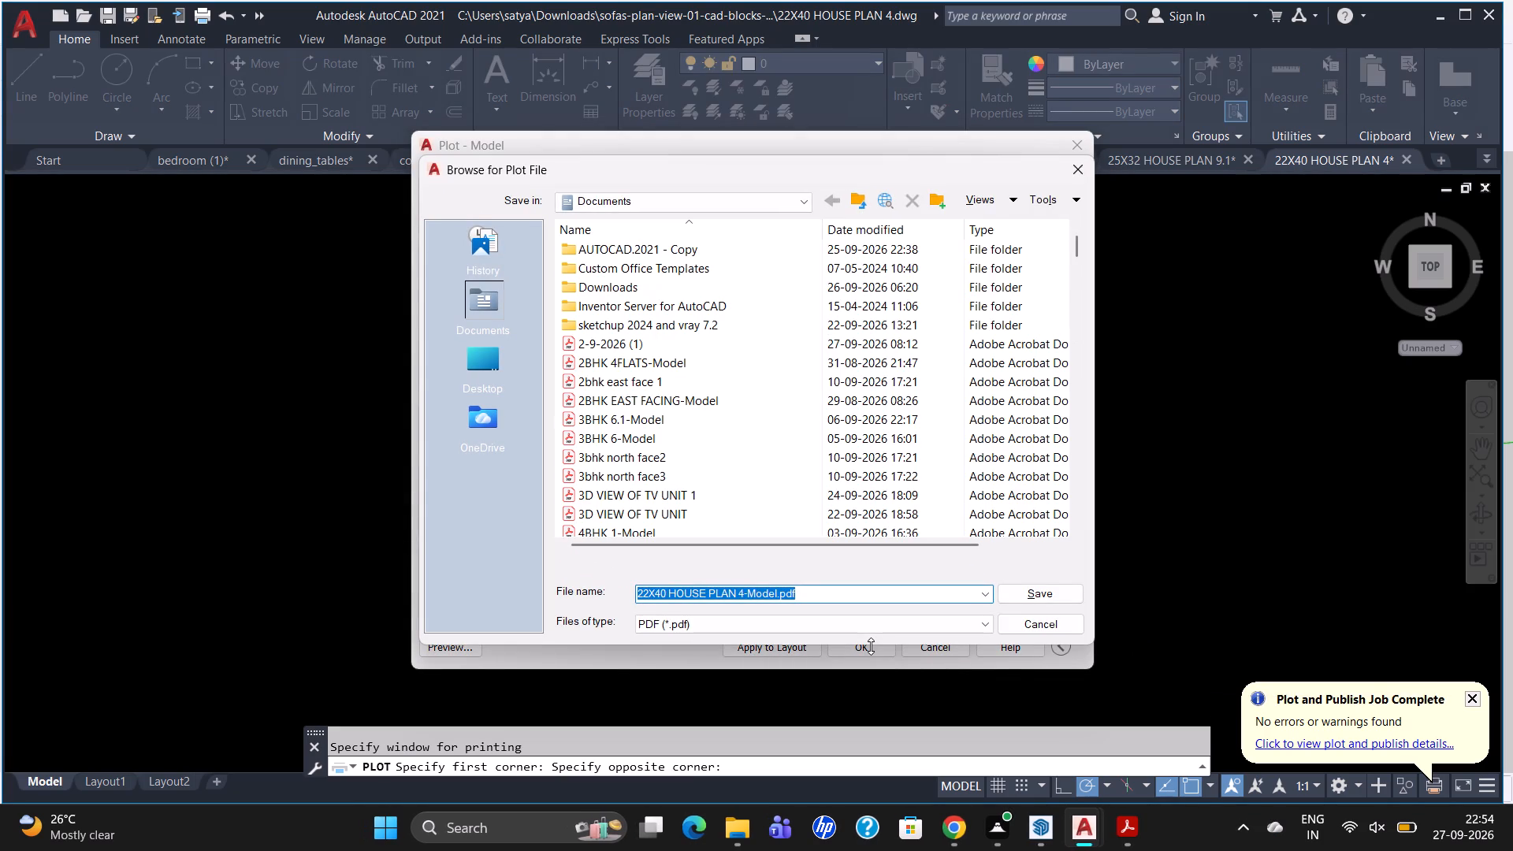
{"action": "key", "text": "Return"}
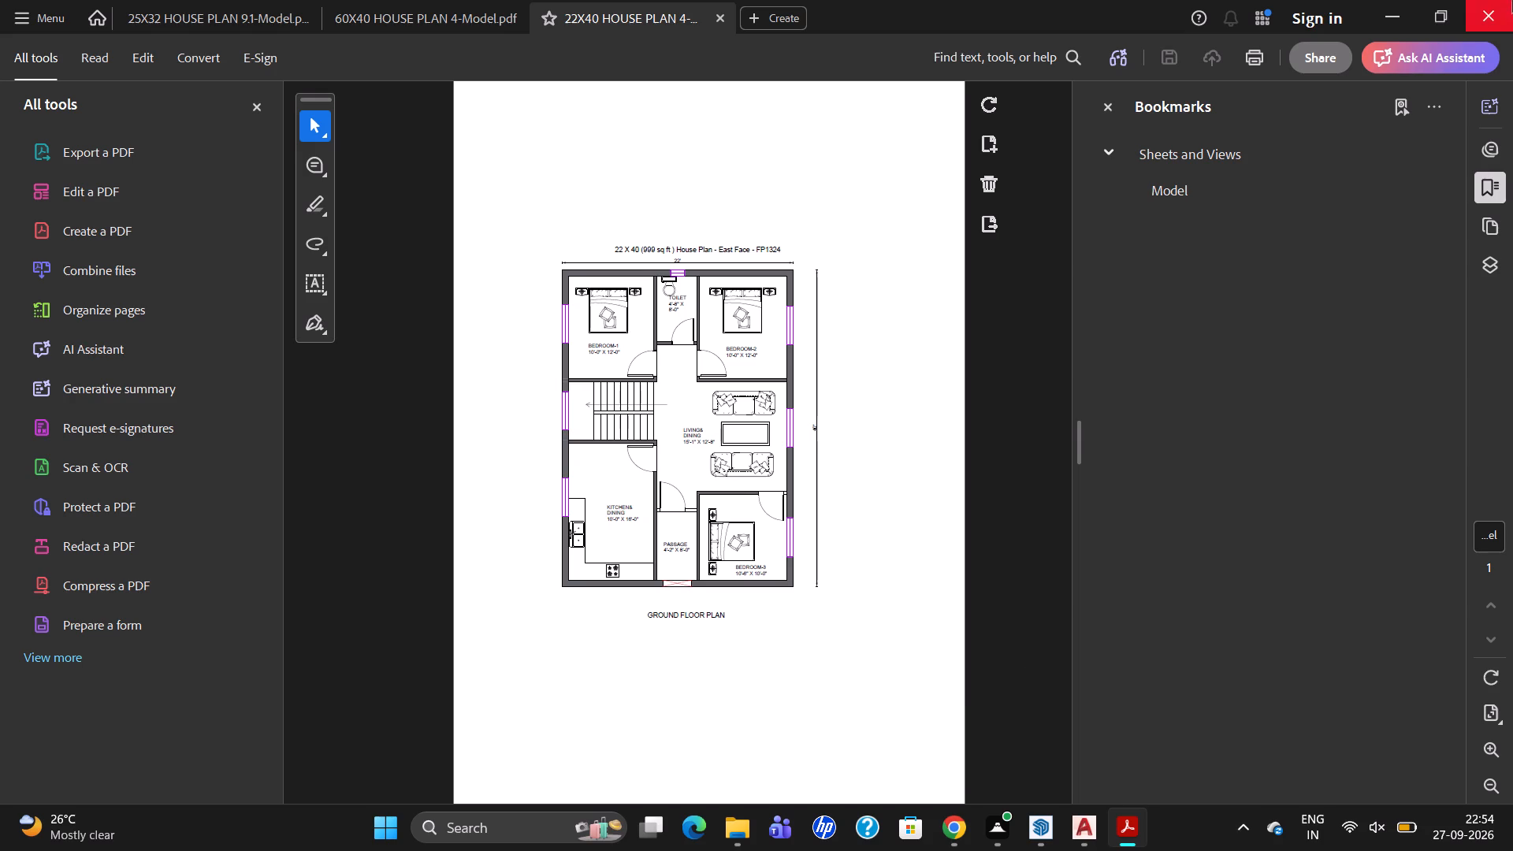
Close the PDF viewer together with all its open tabs.
{"action": "left_click", "coordinate": [1489, 17]}
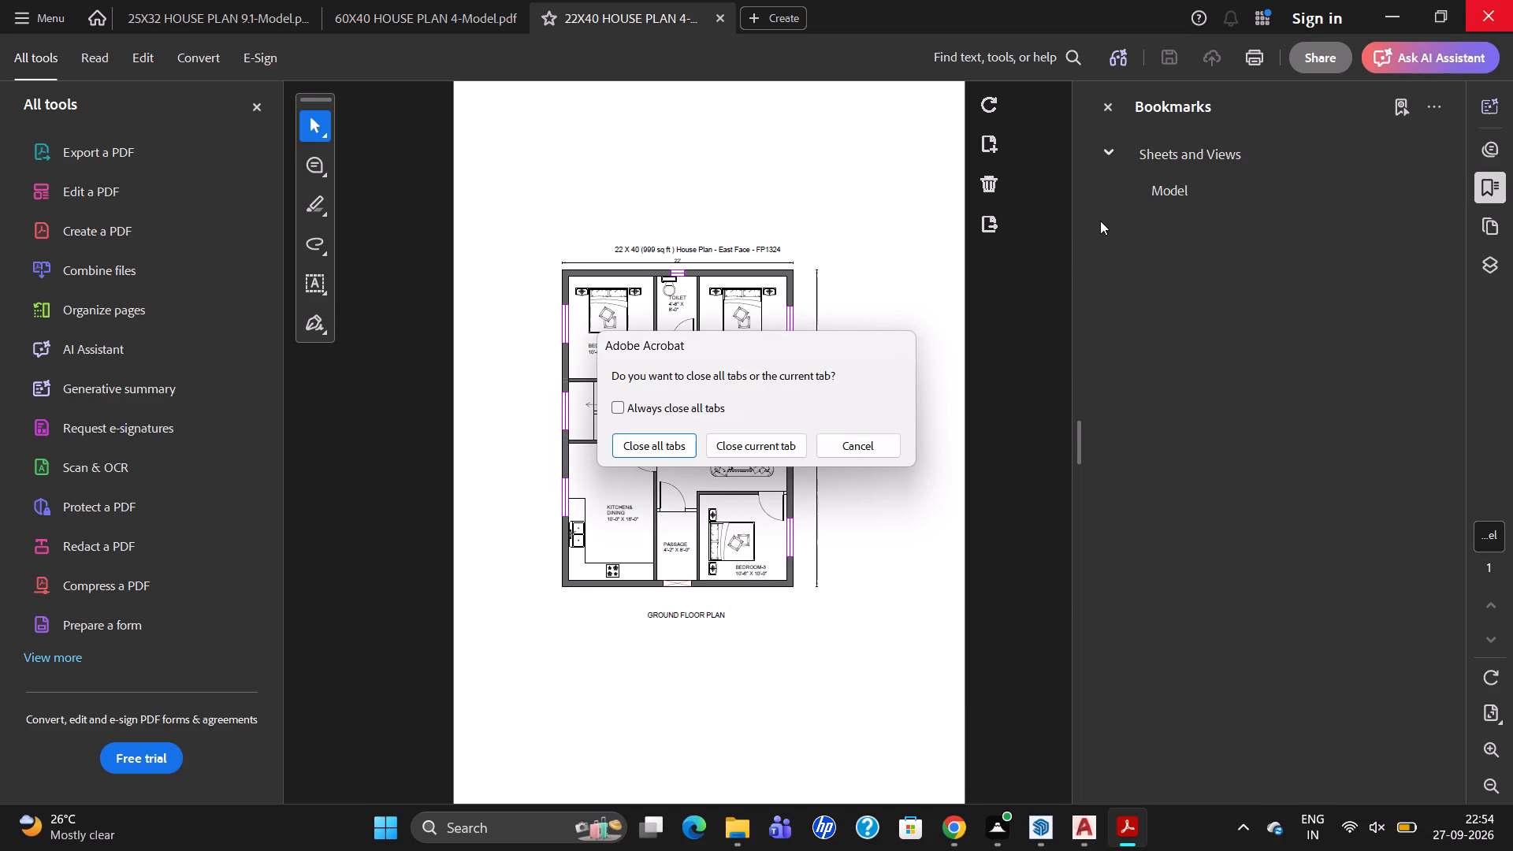
{"action": "left_click", "coordinate": [657, 450]}
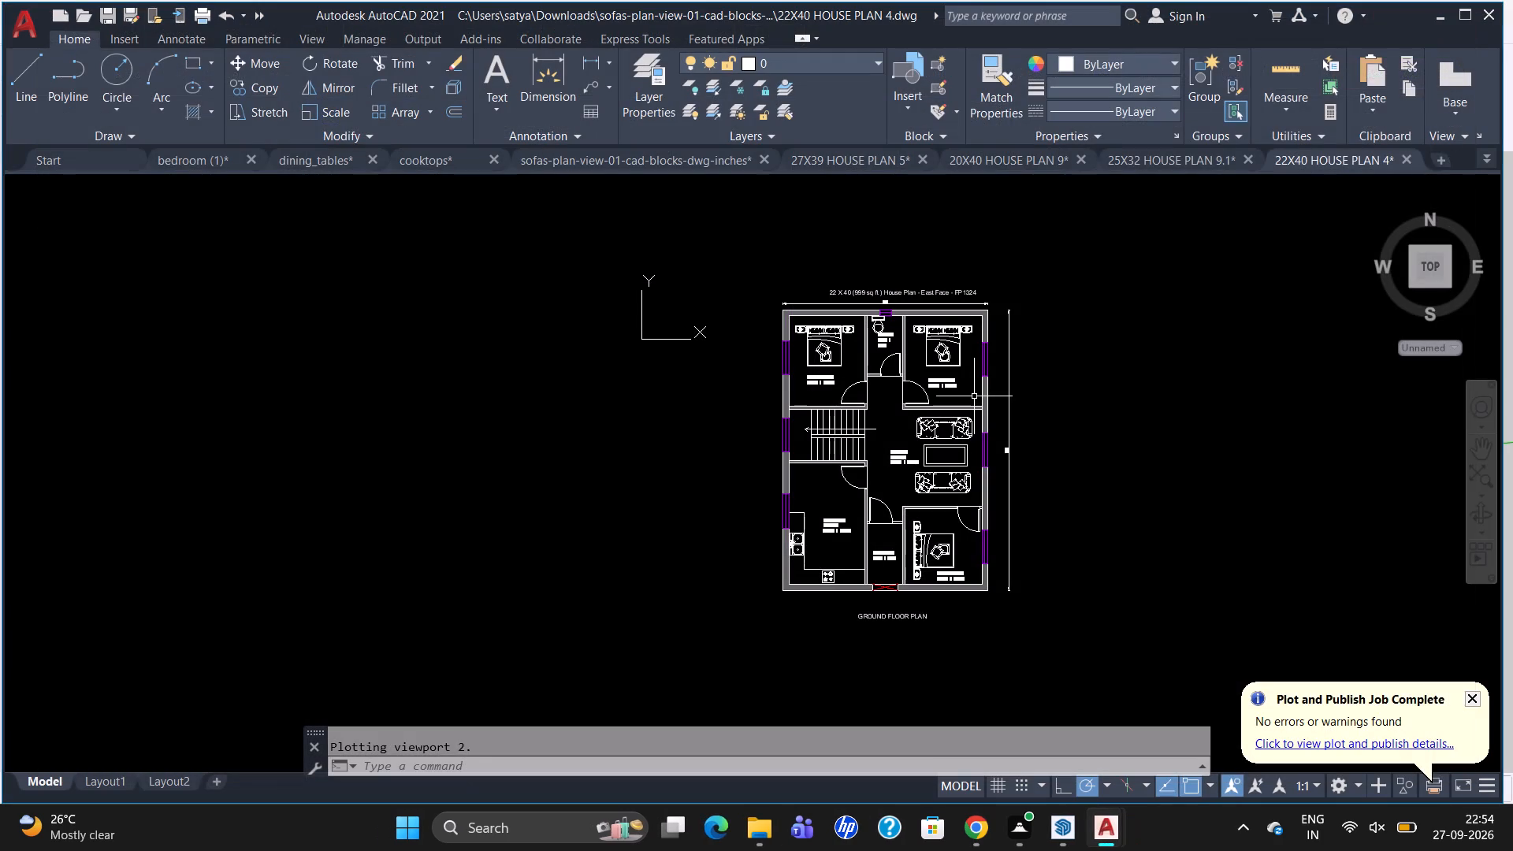
Close the drawings 25X32 HOUSE PLAN 9.1, 20X40 HOUSE PLAN 9 and 27X39 HOUSE PLAN 5 without saving changes.
{"action": "left_click", "coordinate": [1246, 163]}
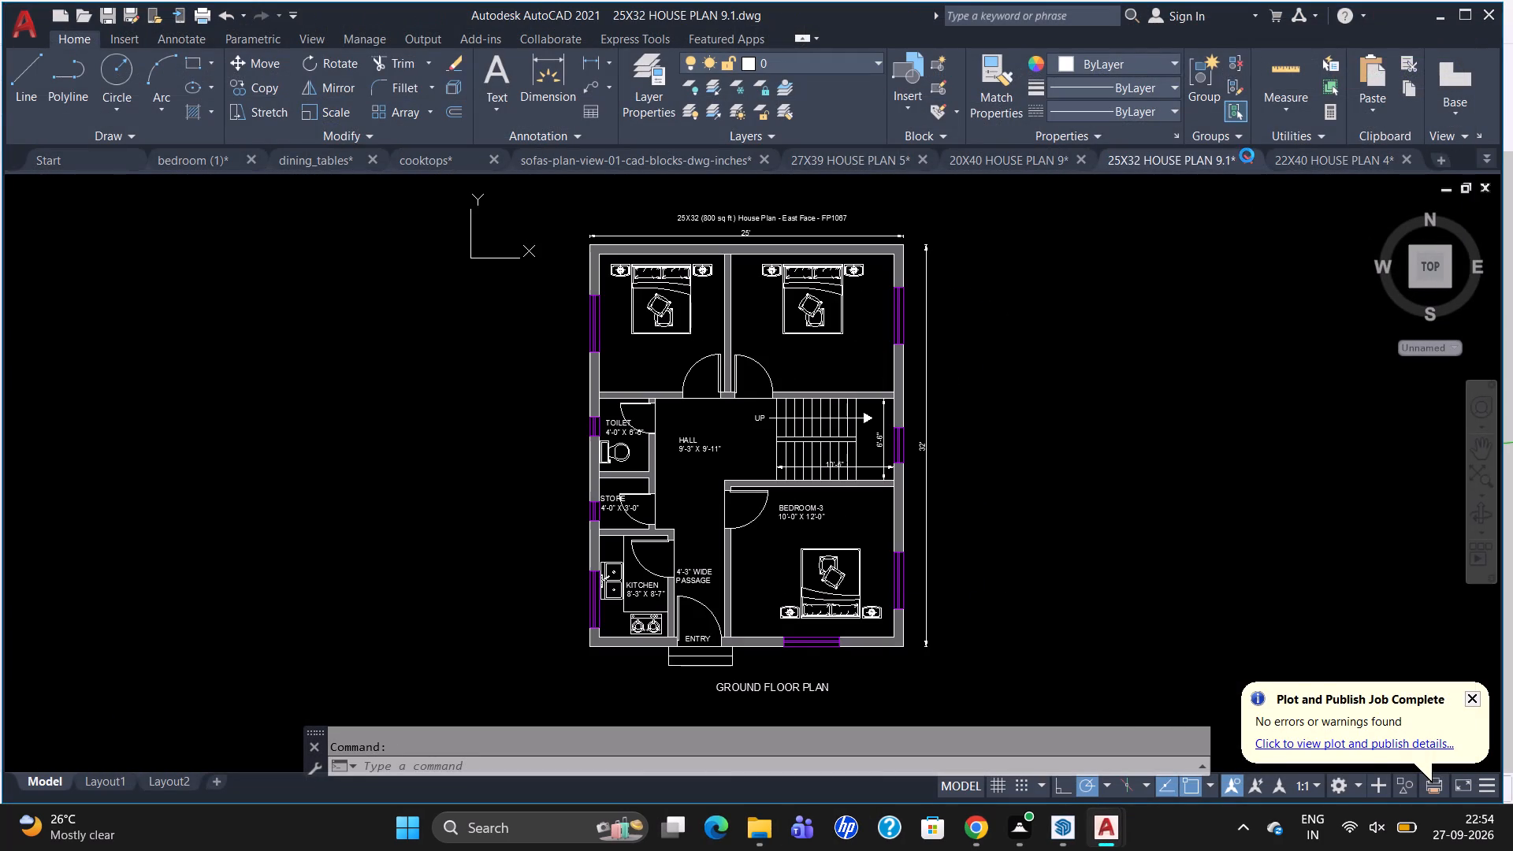
{"action": "left_click", "coordinate": [810, 452]}
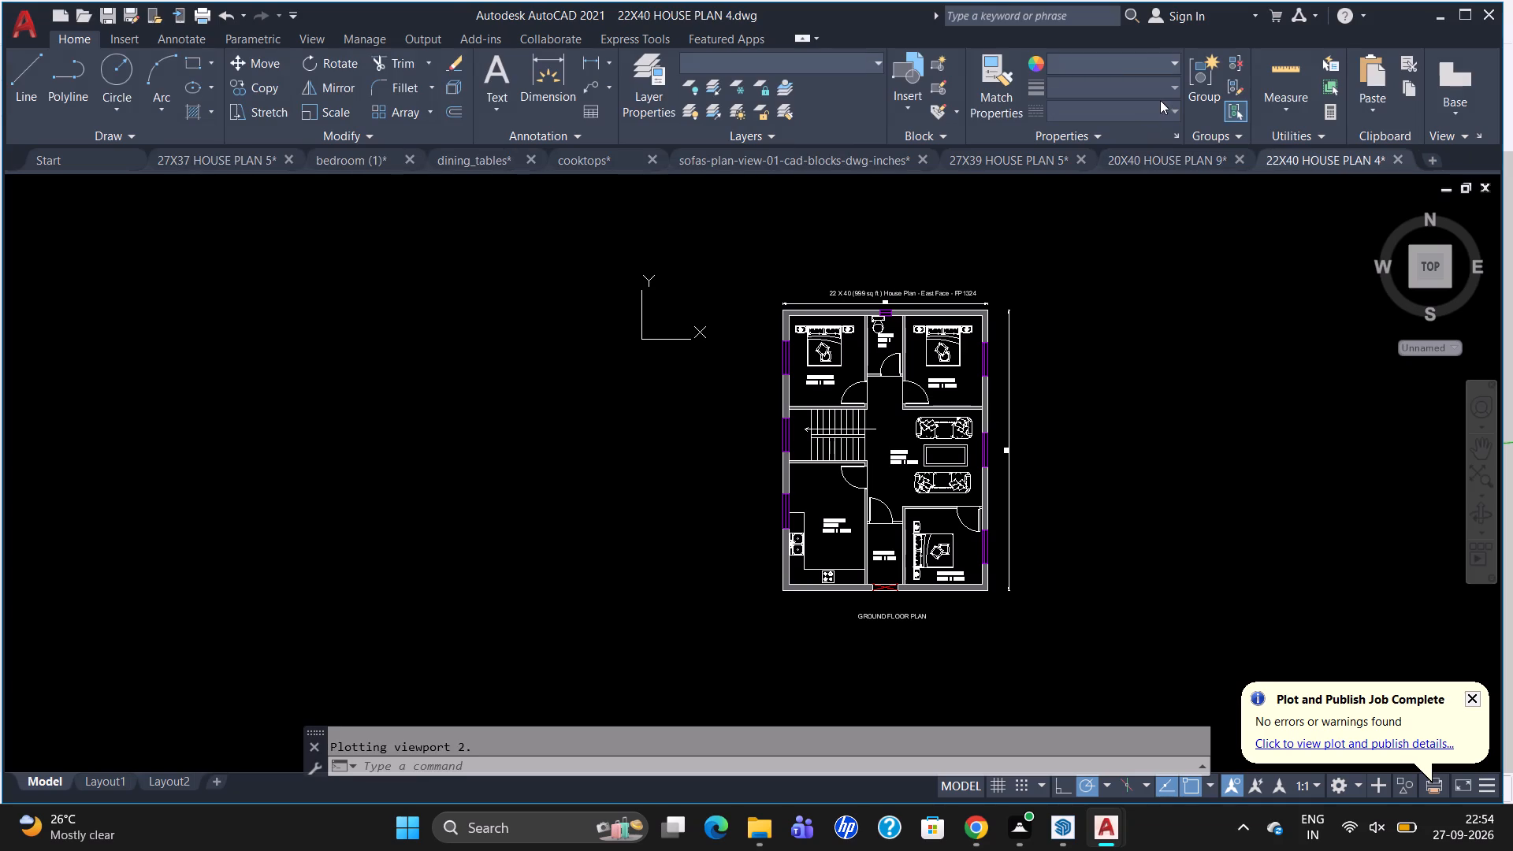
{"action": "left_click", "coordinate": [1234, 159]}
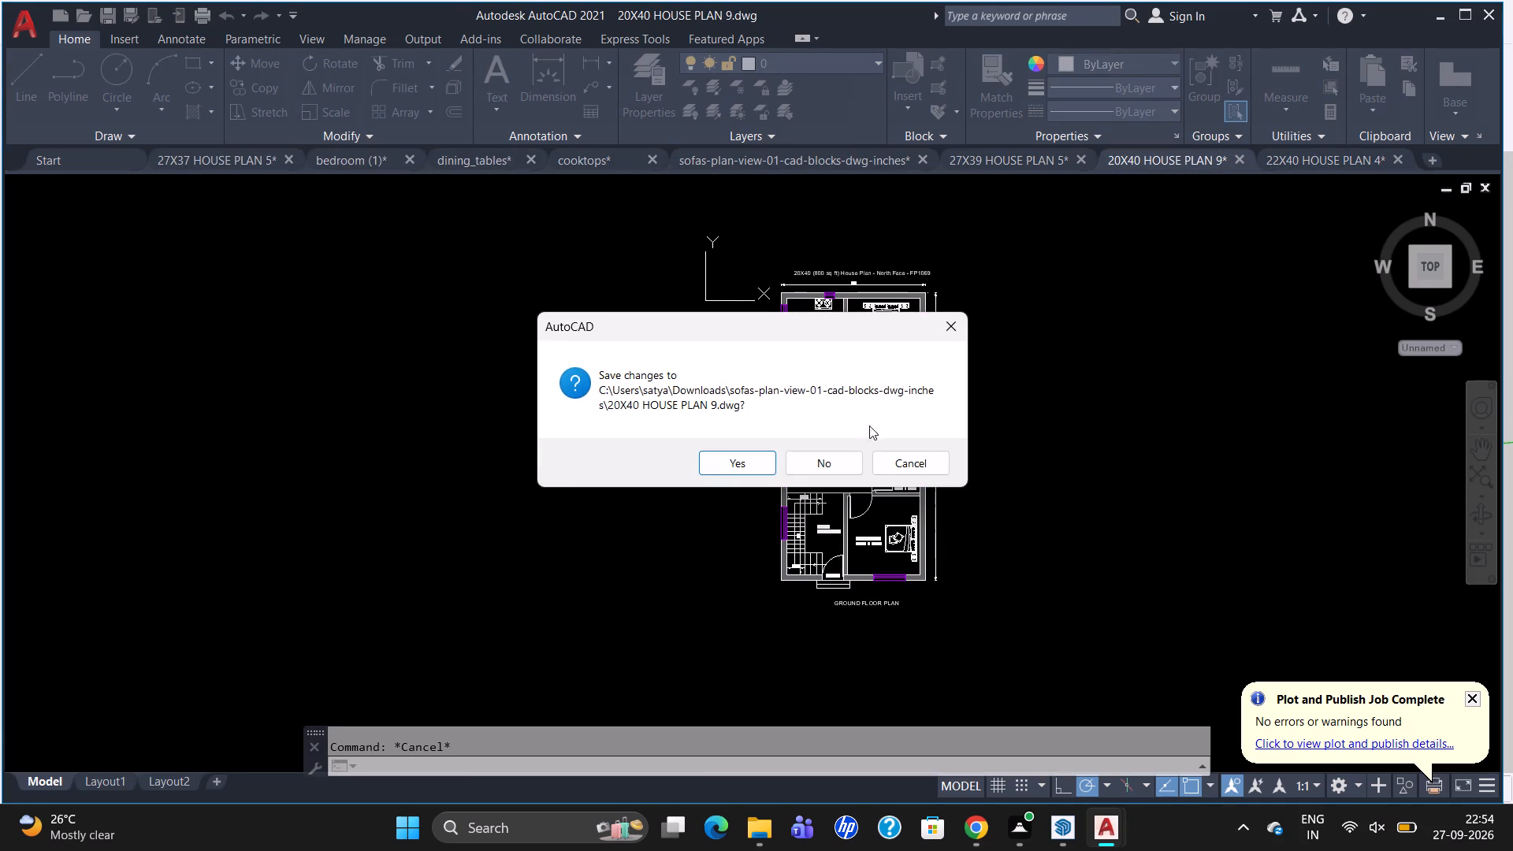
{"action": "left_click", "coordinate": [833, 462]}
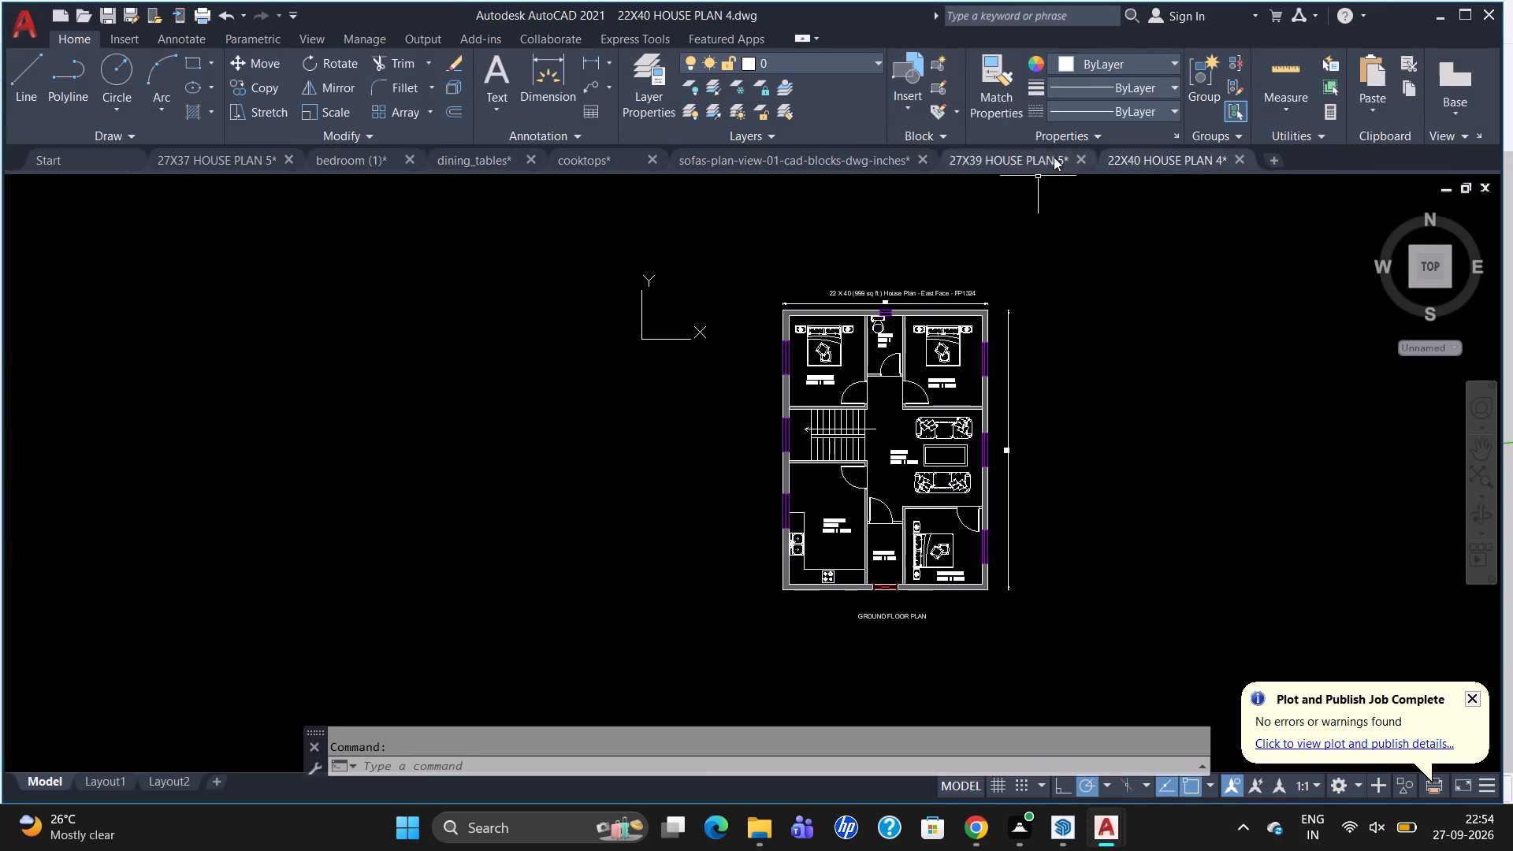
{"action": "left_click", "coordinate": [1082, 164]}
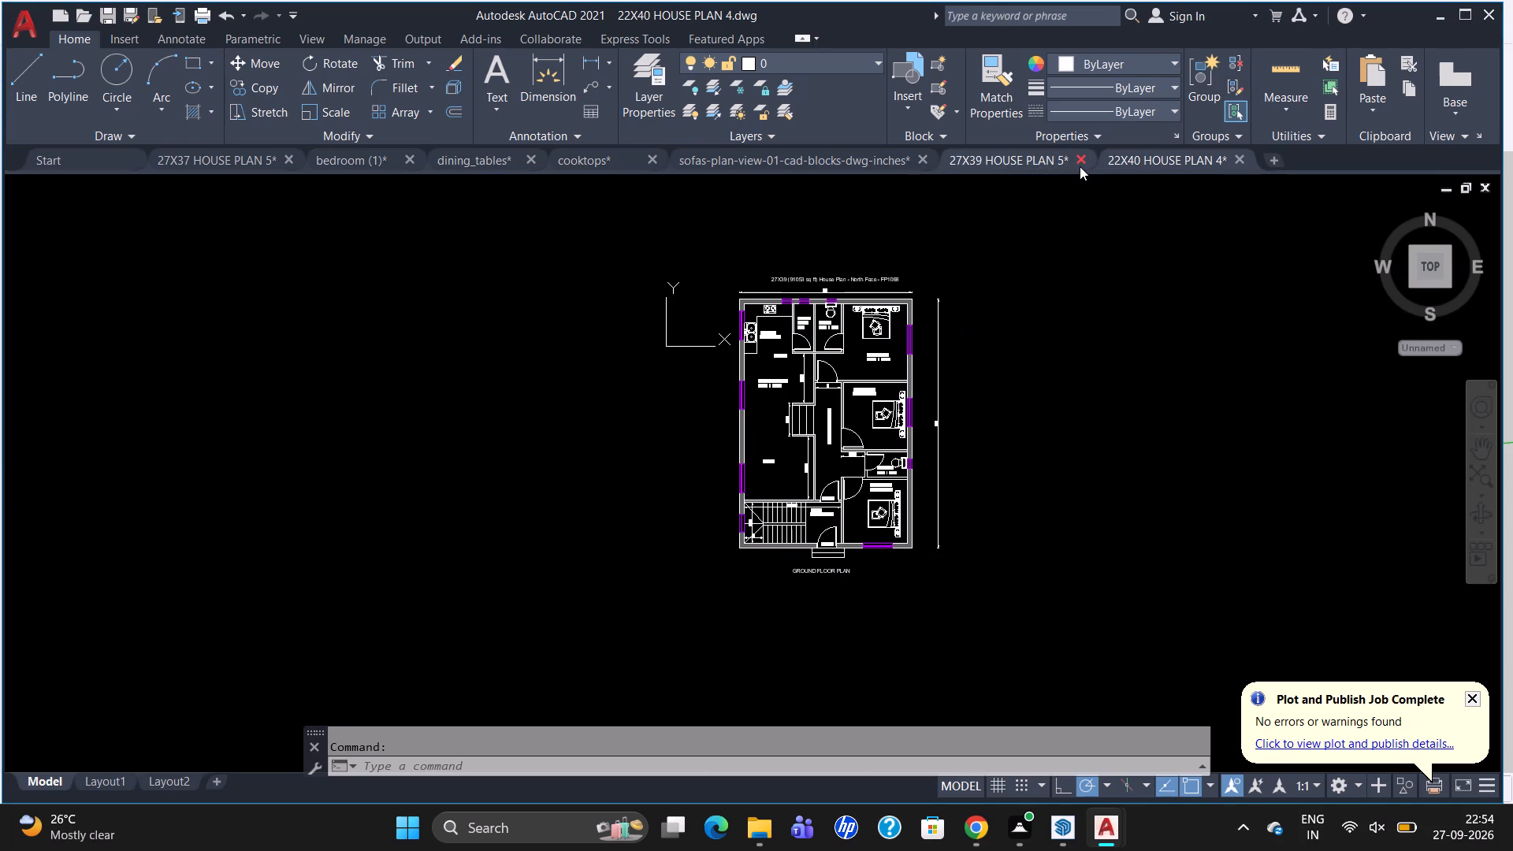
{"action": "left_click", "coordinate": [827, 459]}
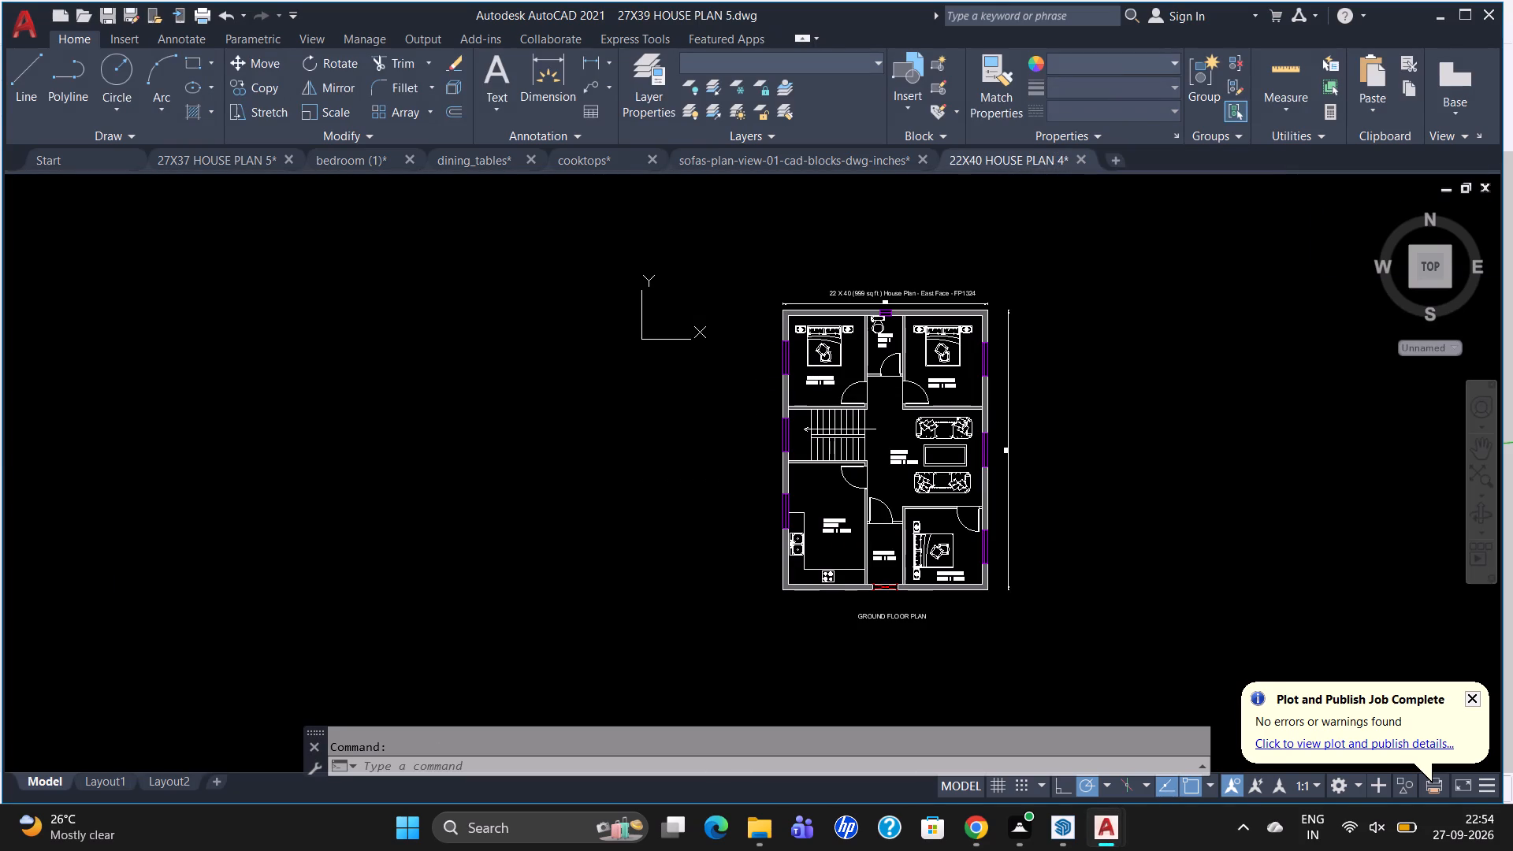
Close the sofas-plan-view, cooktops, dining_tables and bedroom (1) block drawings without saving changes.
{"action": "left_click", "coordinate": [920, 161]}
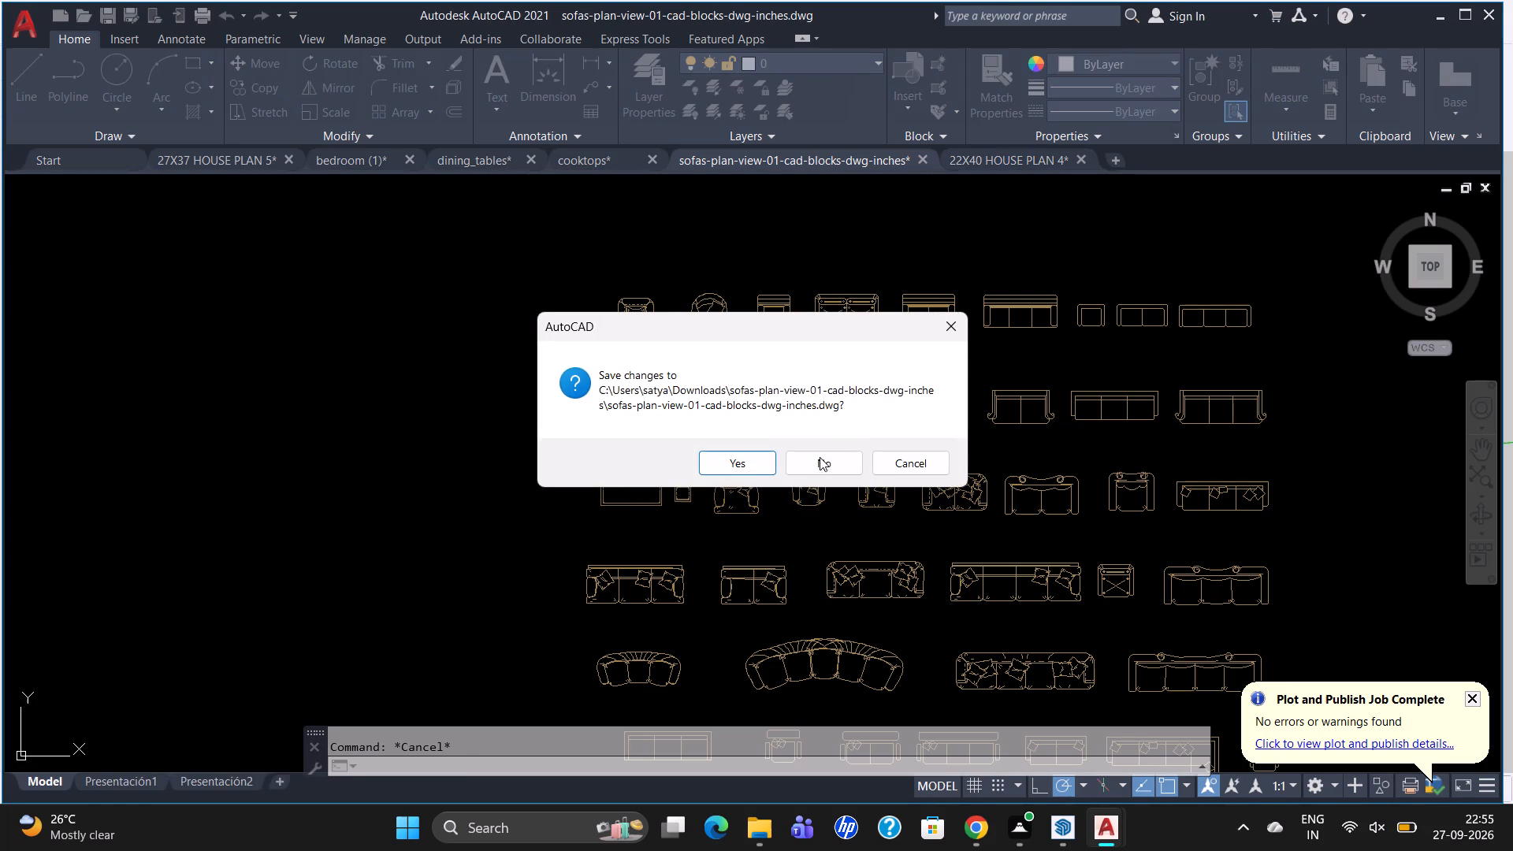
{"action": "left_click", "coordinate": [819, 463]}
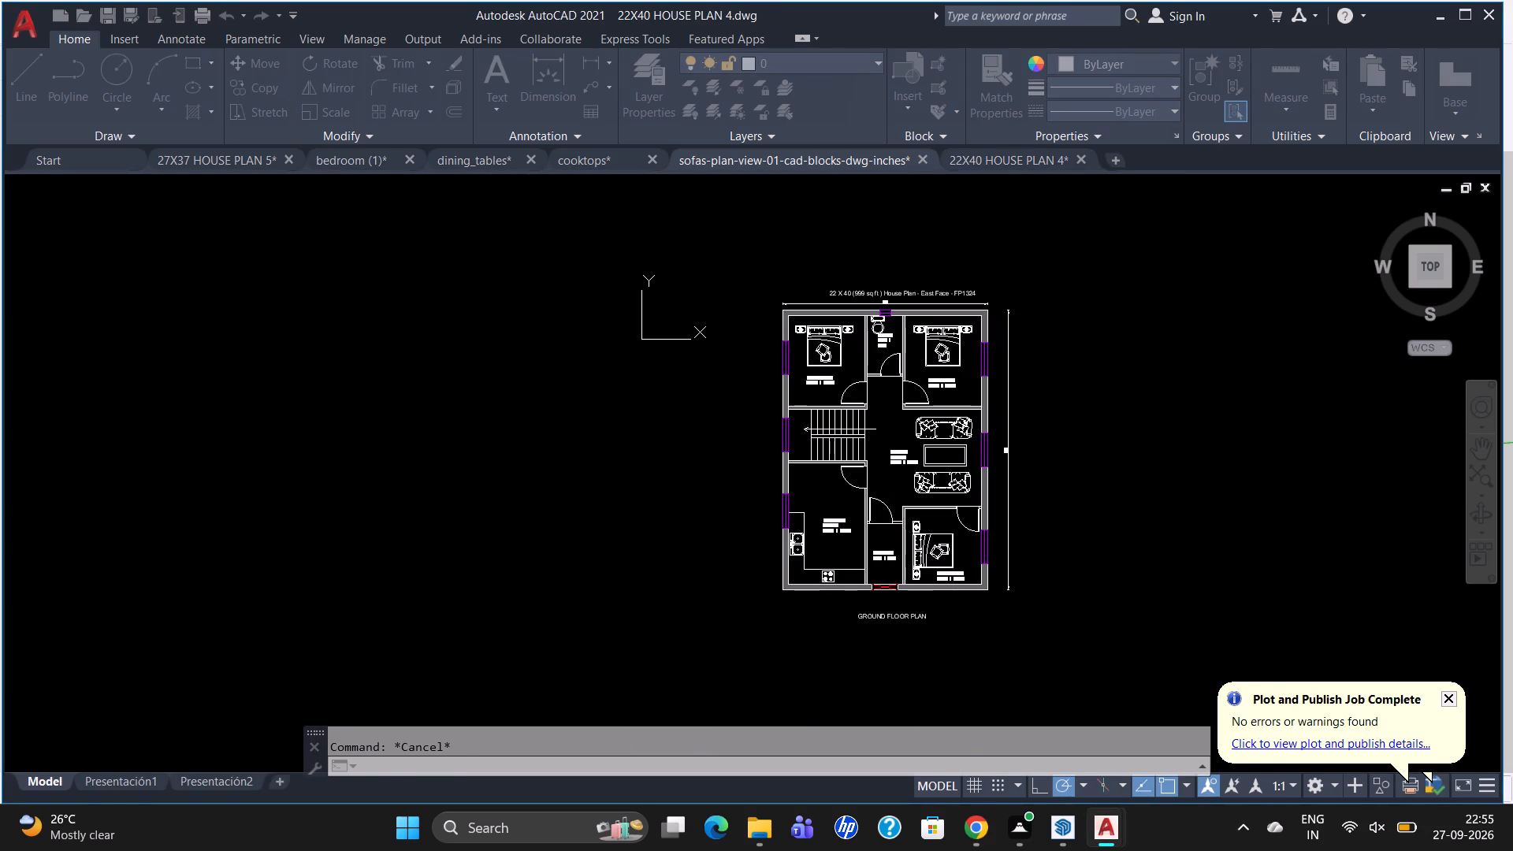
{"action": "left_click", "coordinate": [649, 162]}
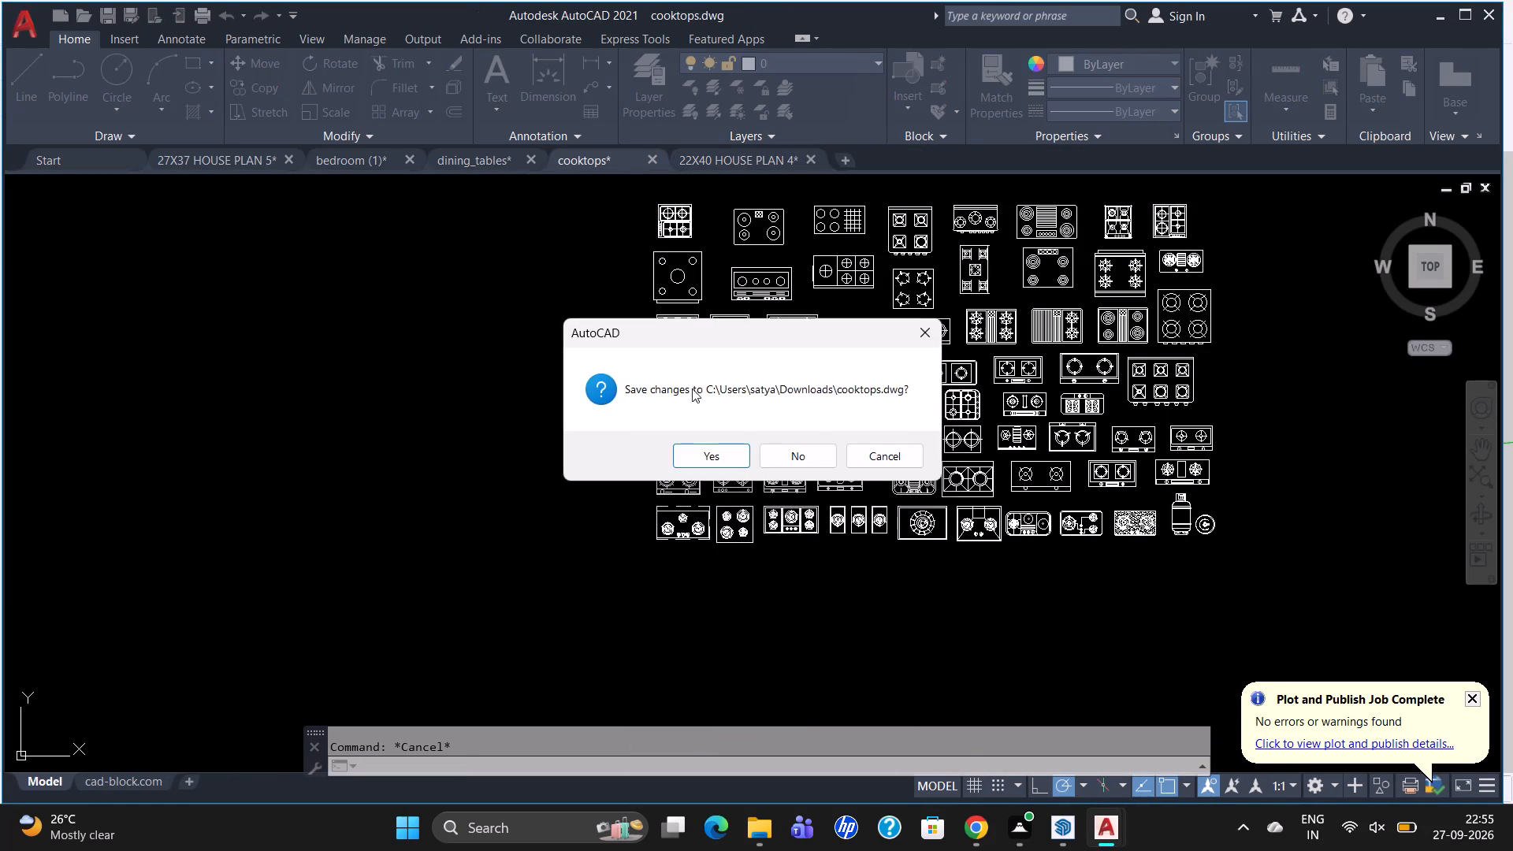
{"action": "left_click", "coordinate": [783, 456]}
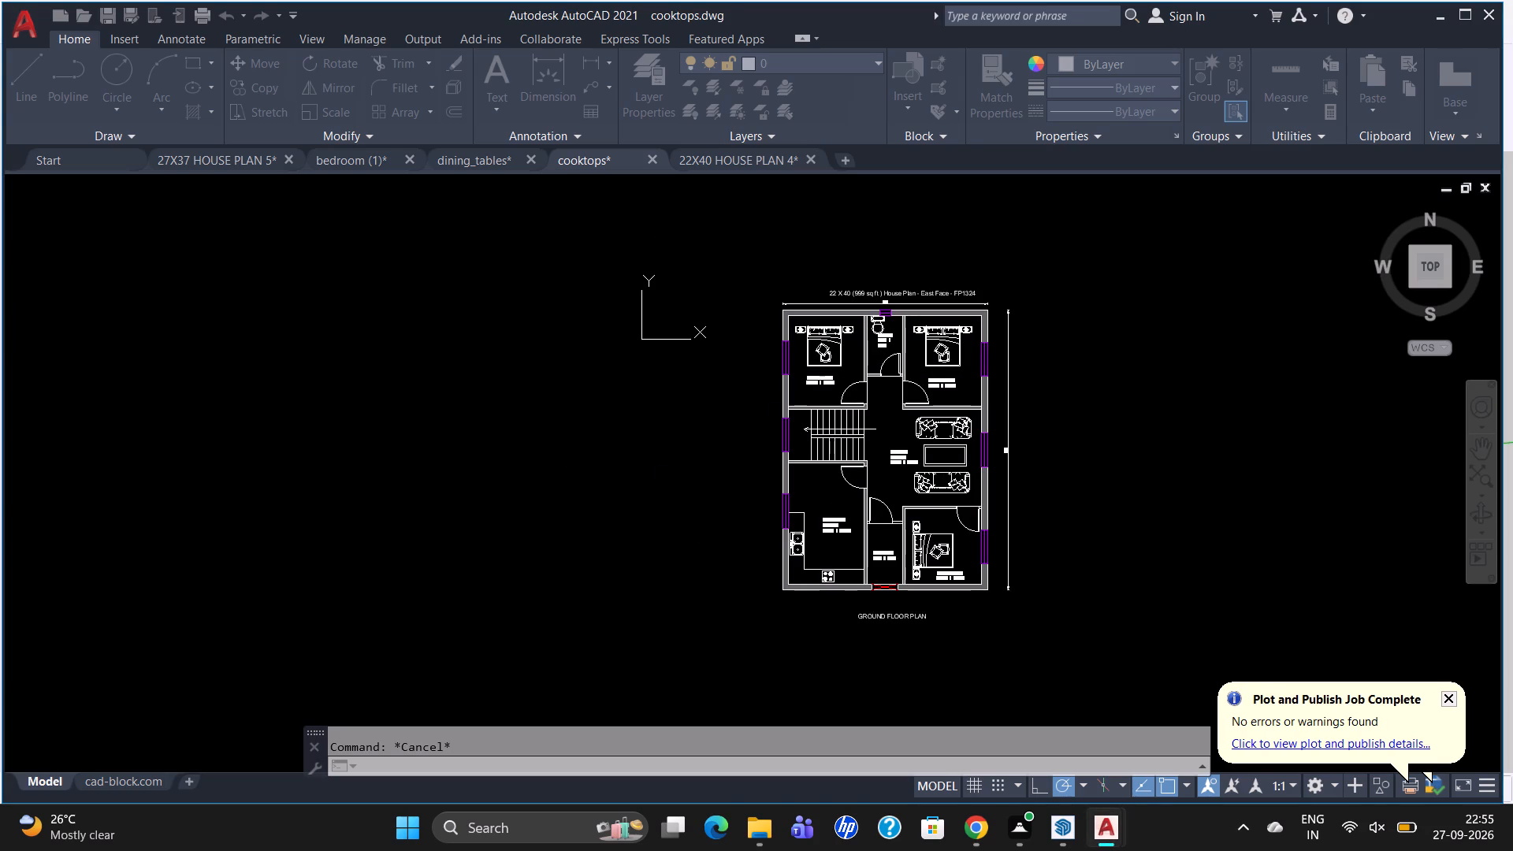
{"action": "left_click", "coordinate": [525, 160]}
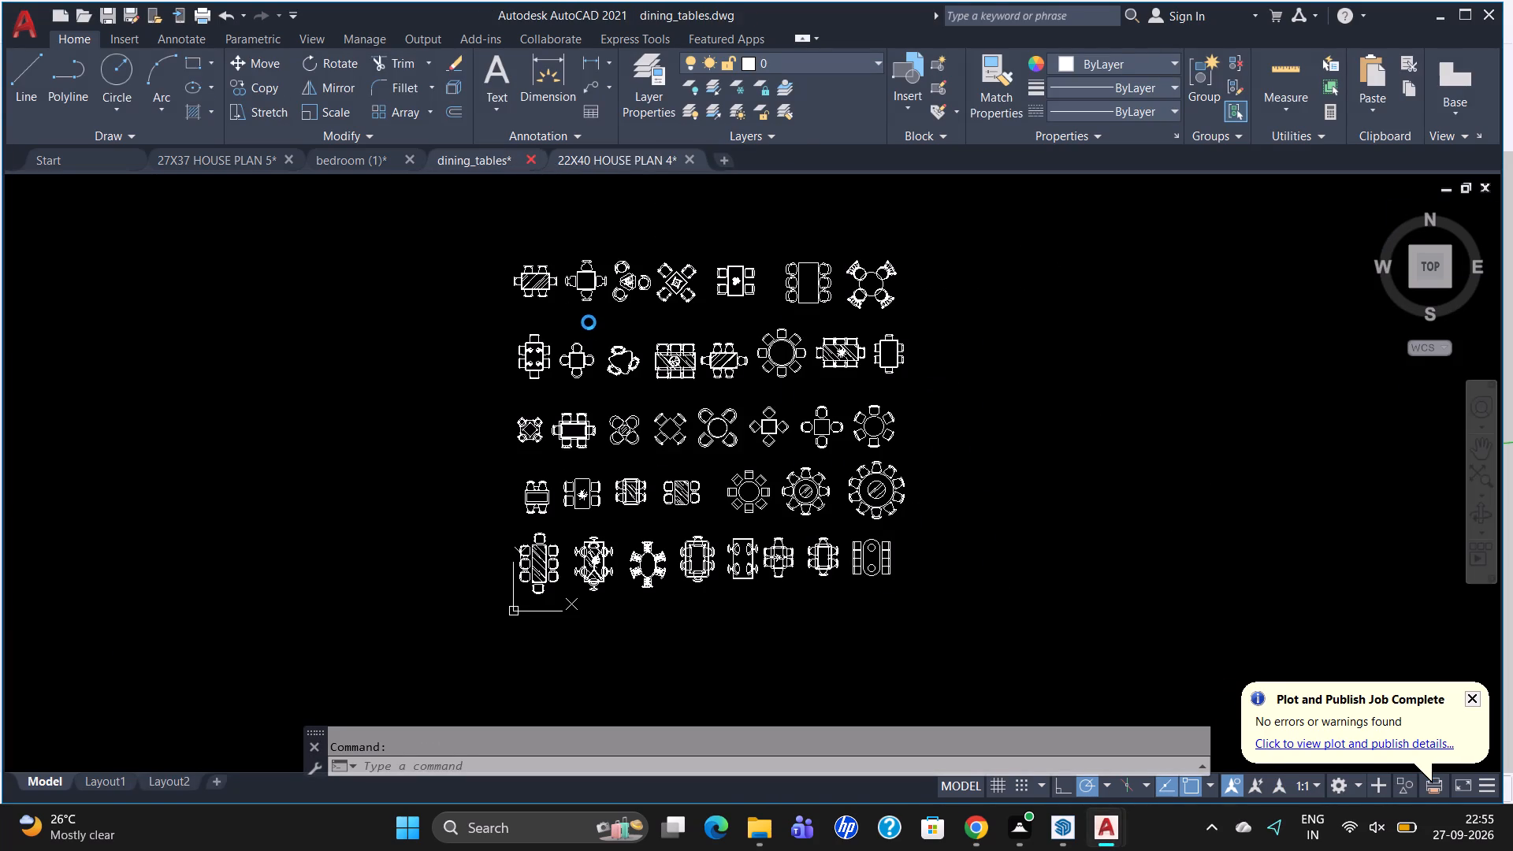
{"action": "left_click", "coordinate": [789, 456]}
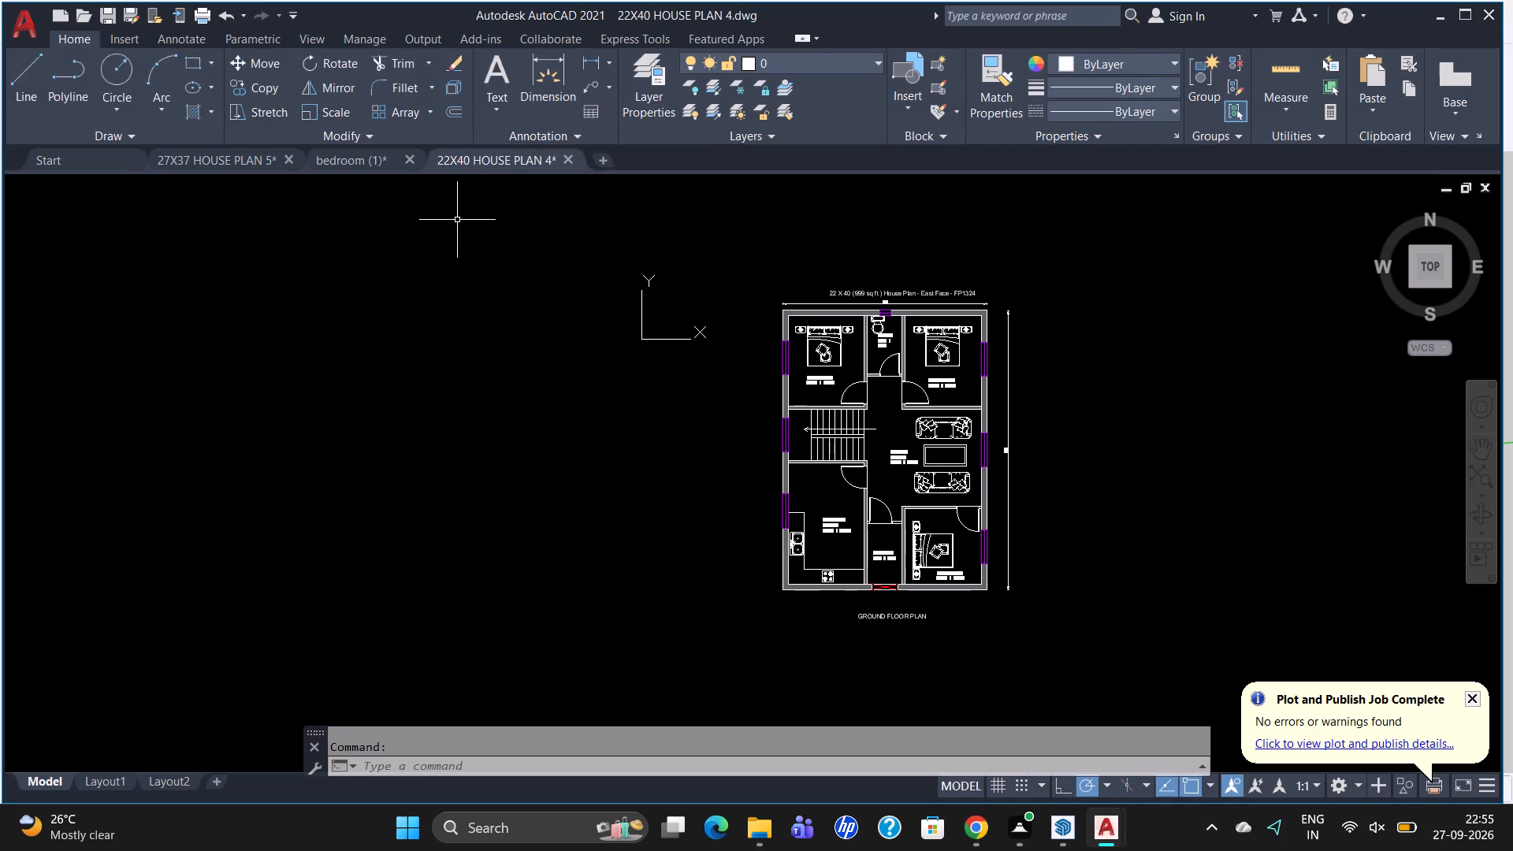
{"action": "left_click", "coordinate": [415, 162]}
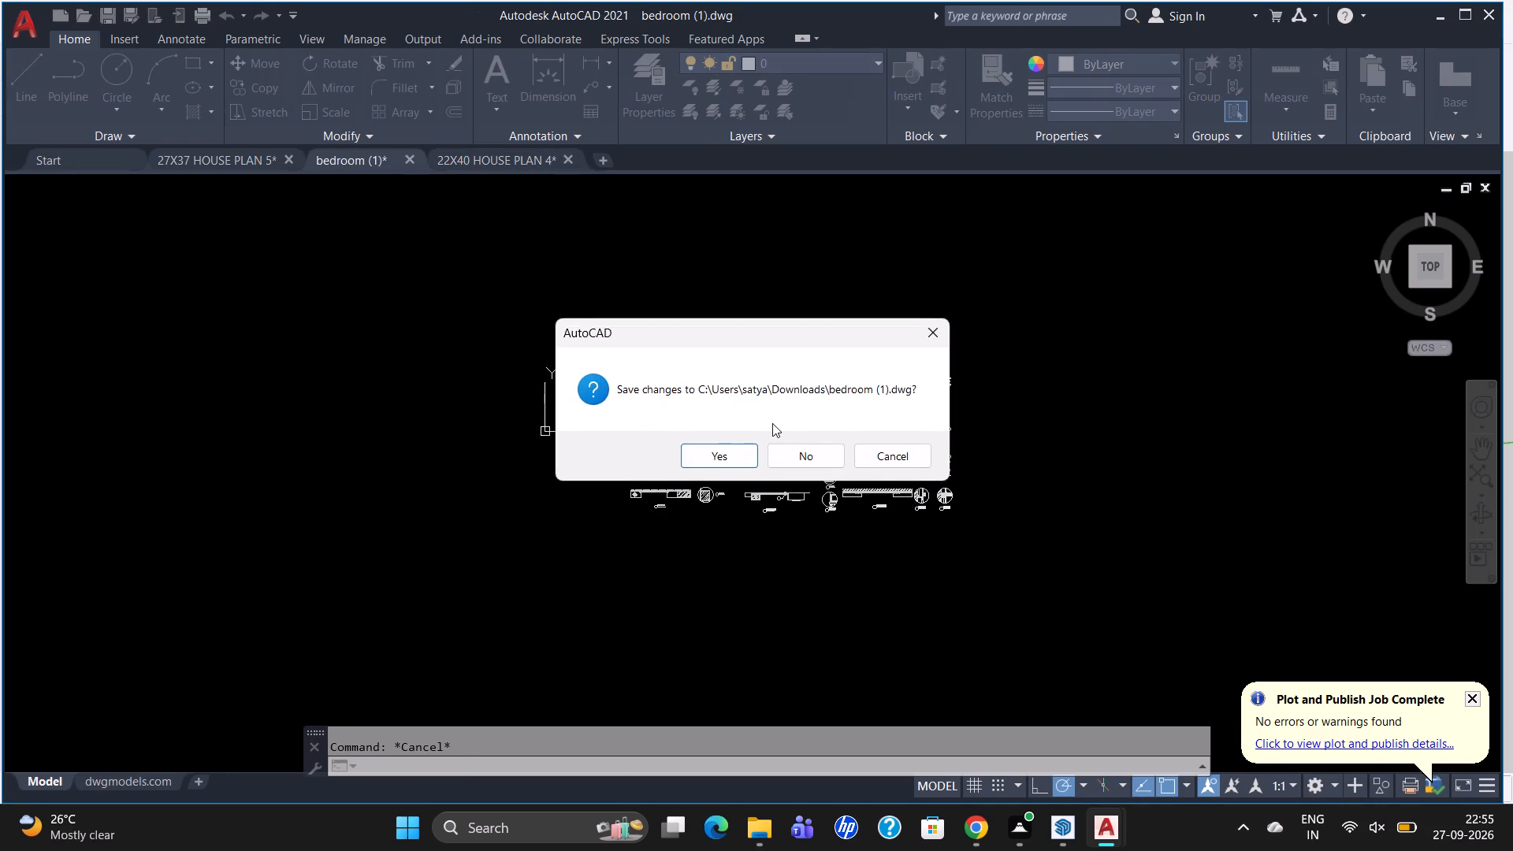
{"action": "left_click", "coordinate": [787, 458]}
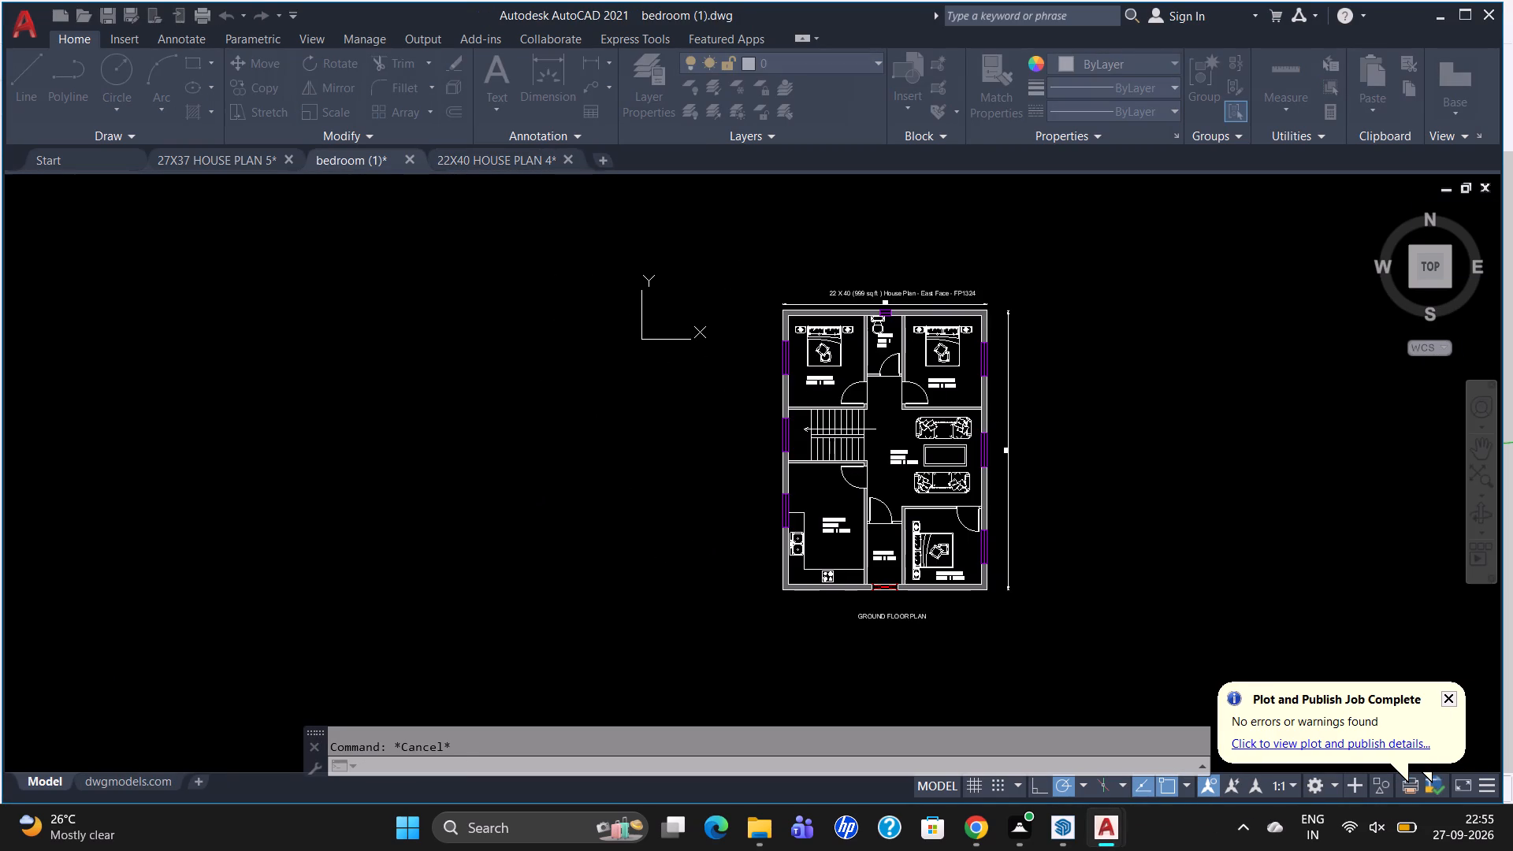
Close the 27X37 HOUSE PLAN 5 drawing without saving changes.
{"action": "left_click", "coordinate": [288, 161]}
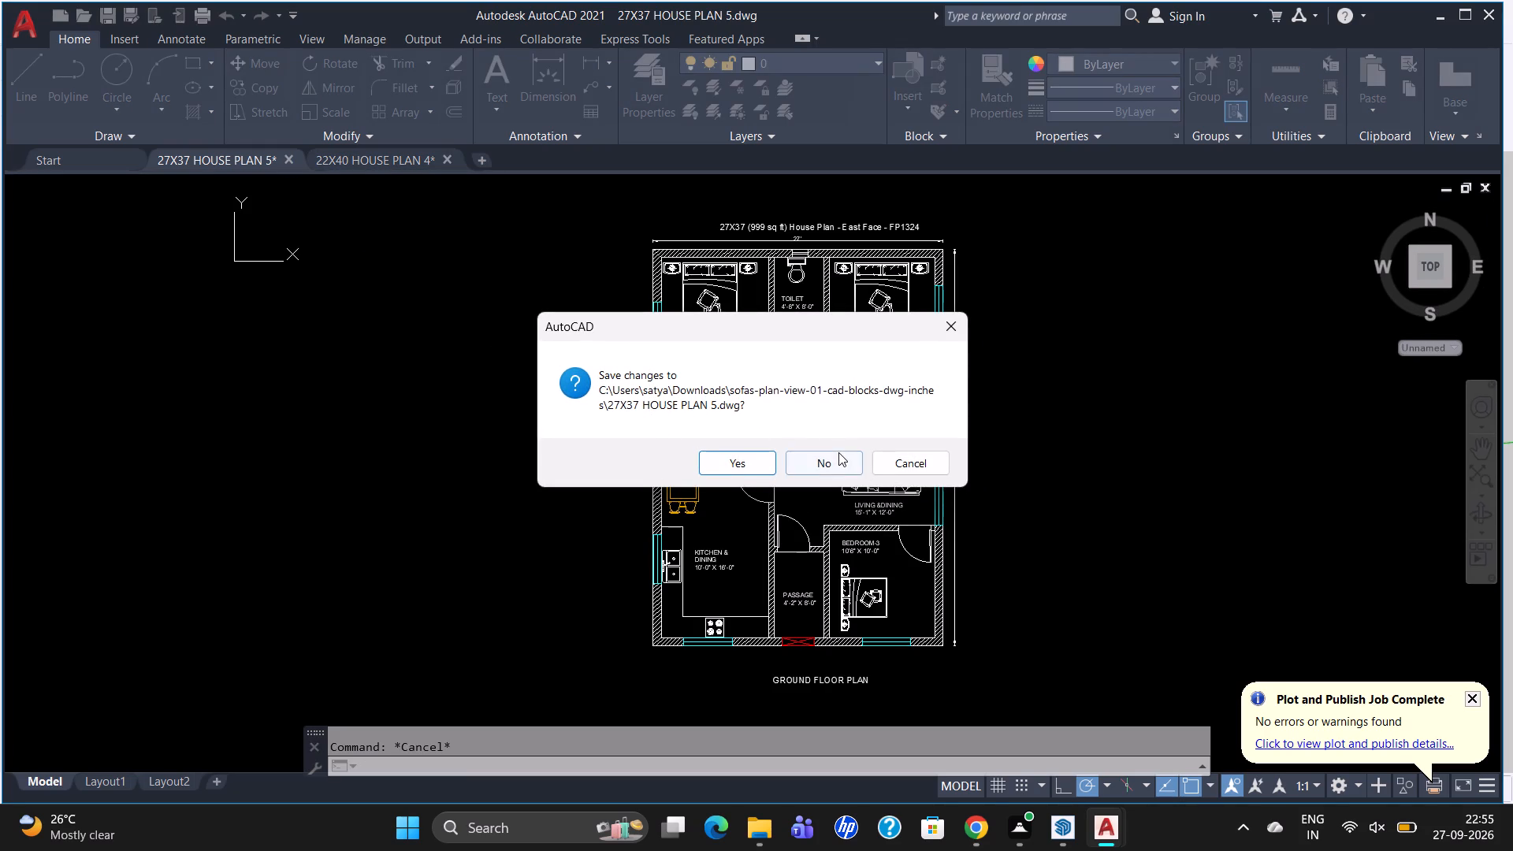
{"action": "left_click", "coordinate": [836, 468]}
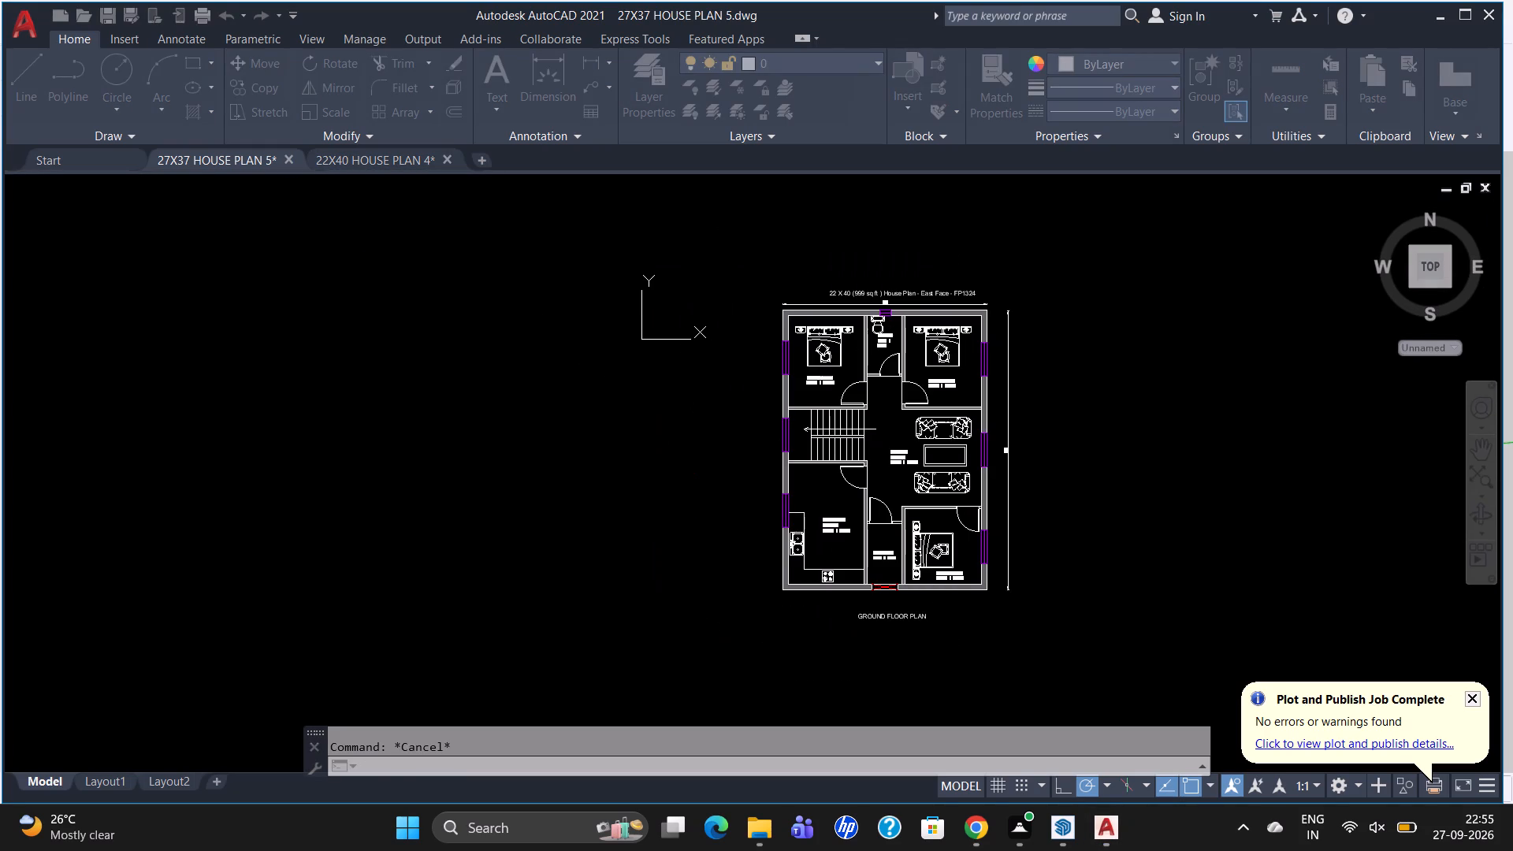
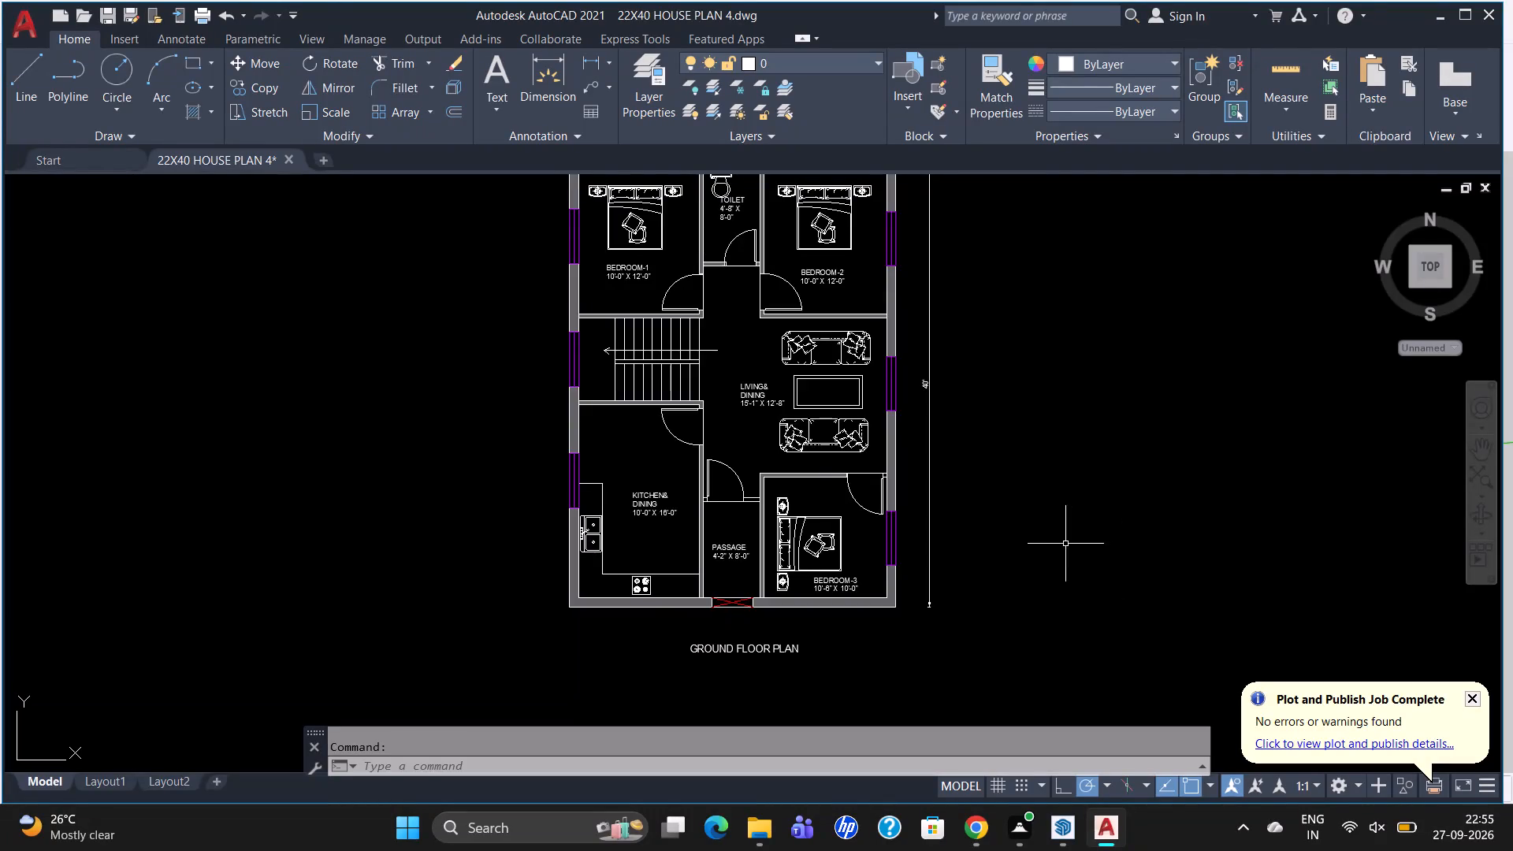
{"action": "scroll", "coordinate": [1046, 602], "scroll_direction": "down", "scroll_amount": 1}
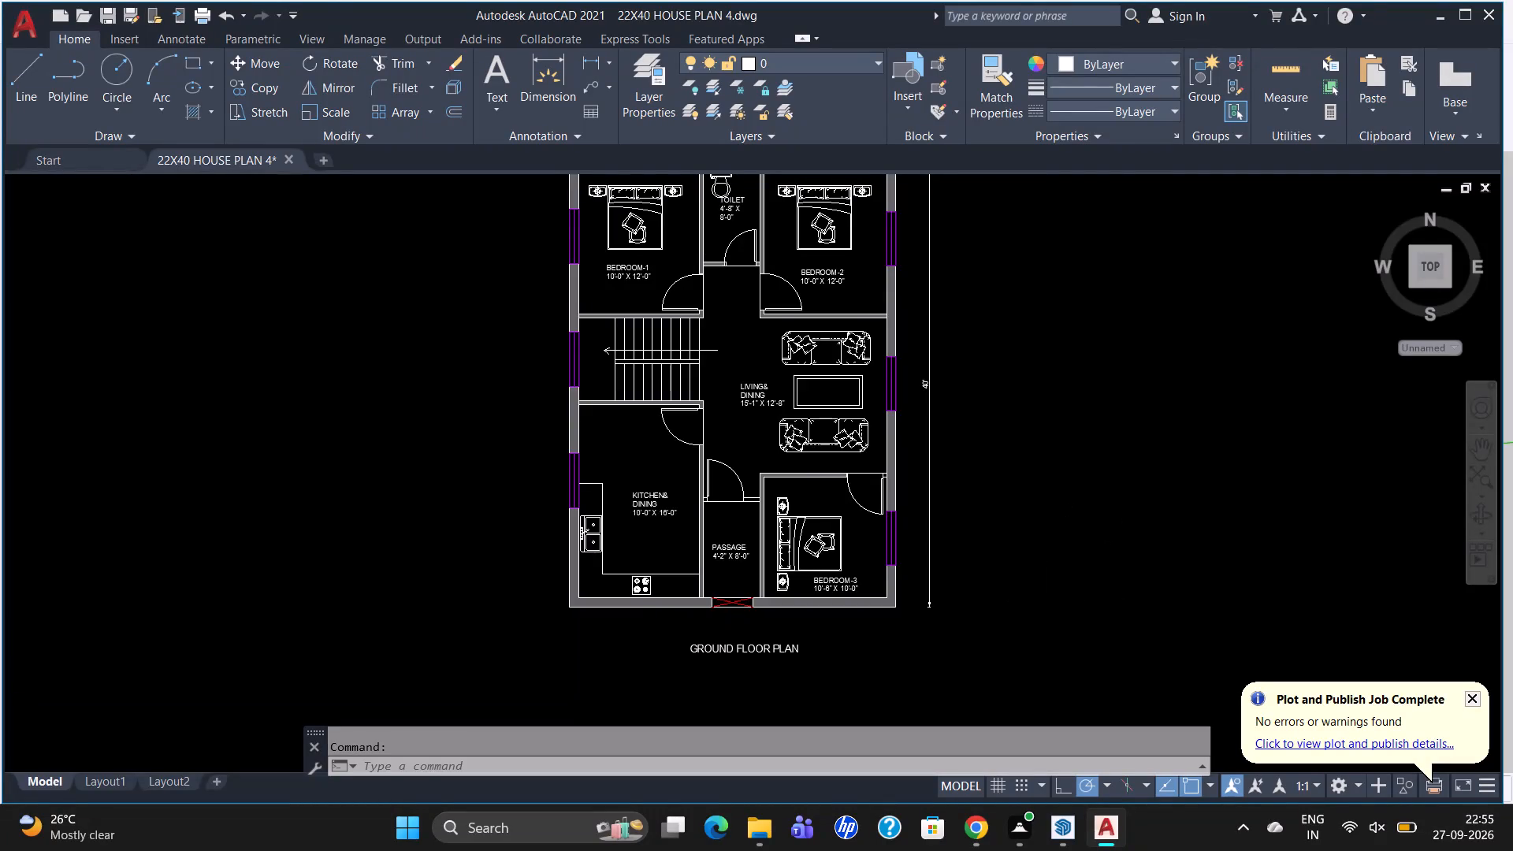